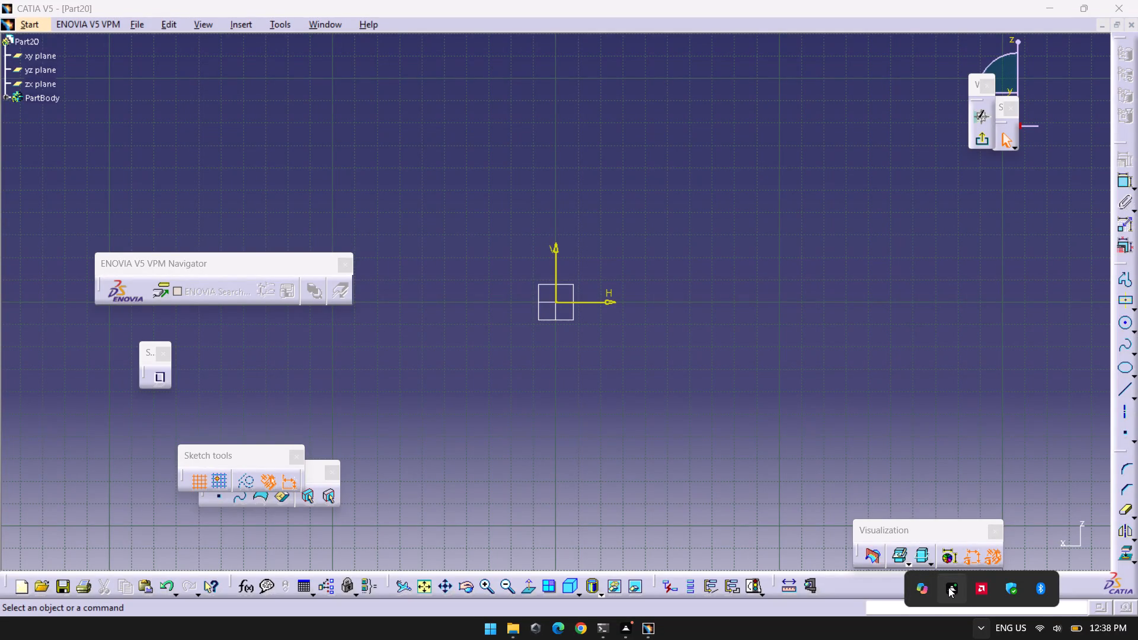
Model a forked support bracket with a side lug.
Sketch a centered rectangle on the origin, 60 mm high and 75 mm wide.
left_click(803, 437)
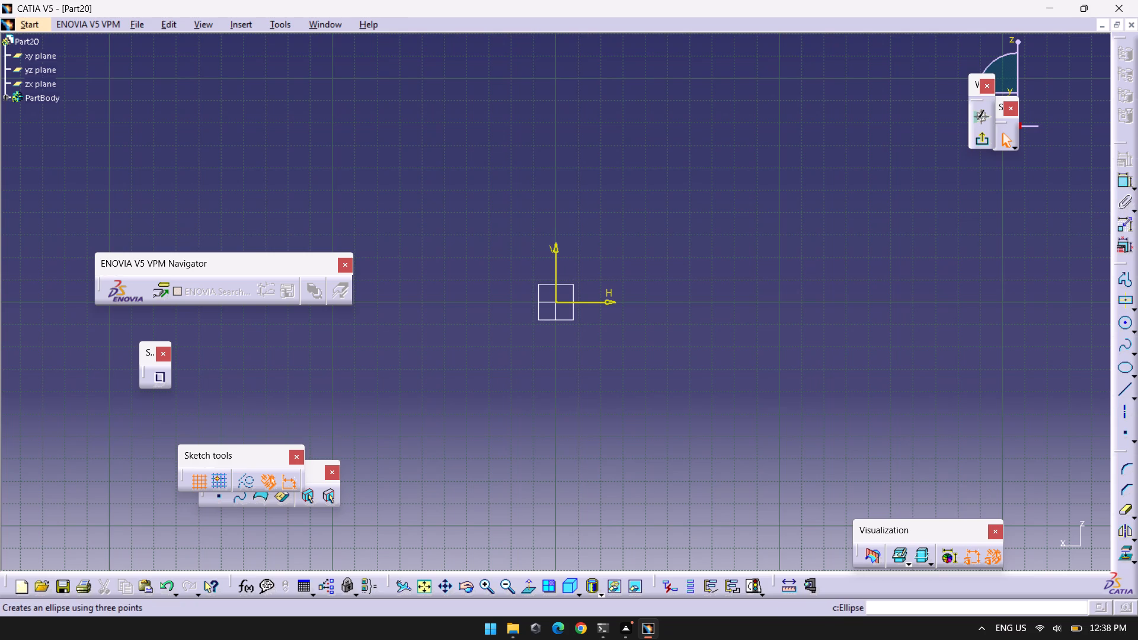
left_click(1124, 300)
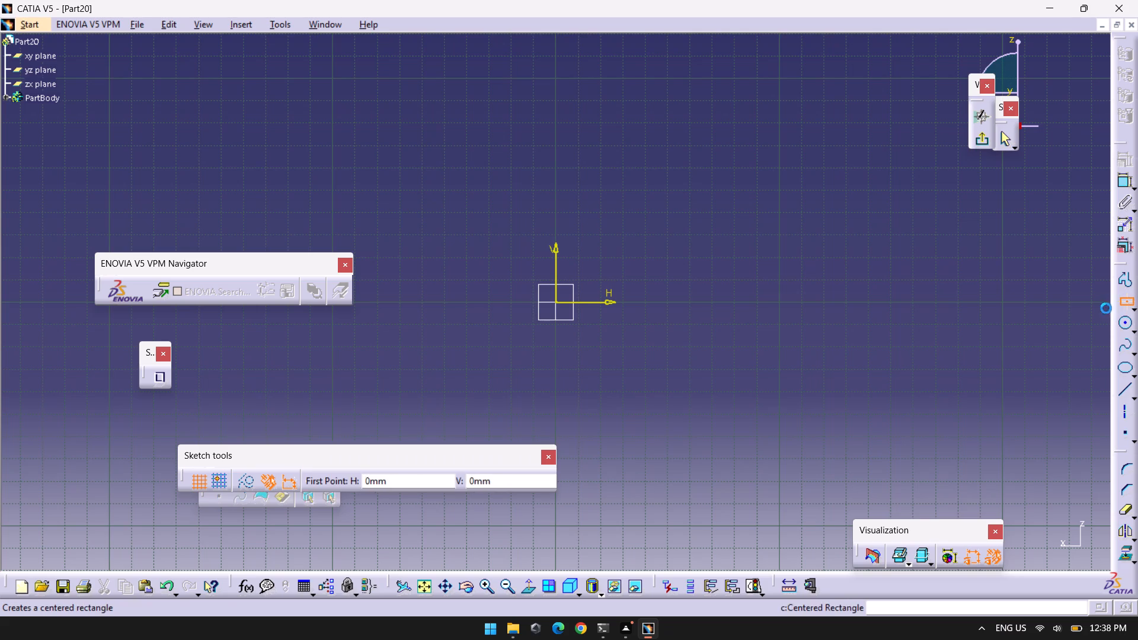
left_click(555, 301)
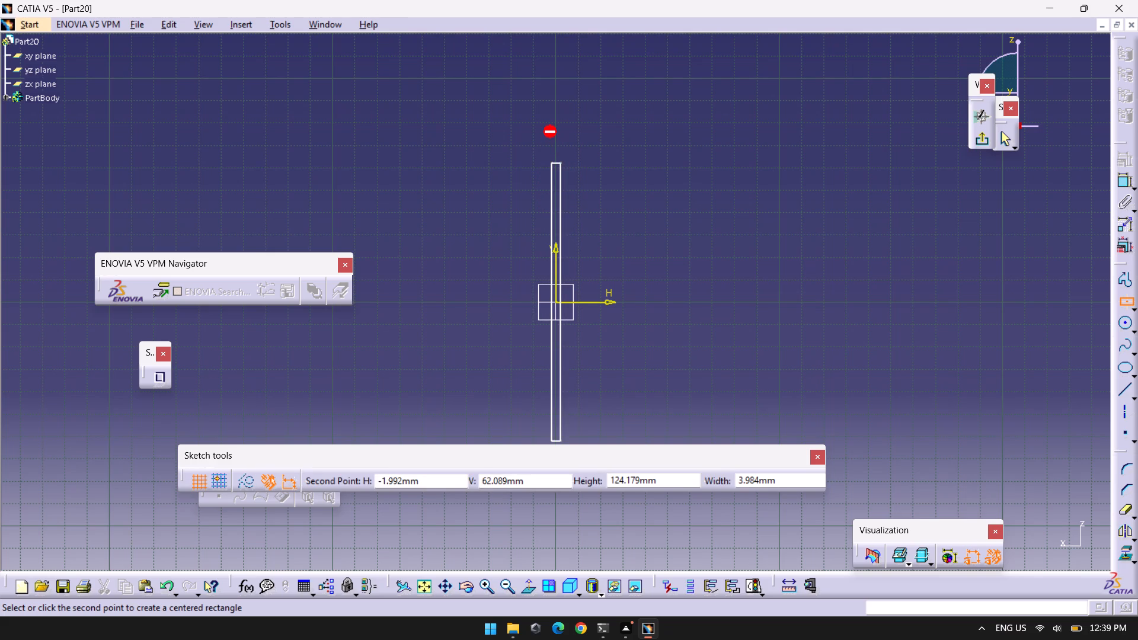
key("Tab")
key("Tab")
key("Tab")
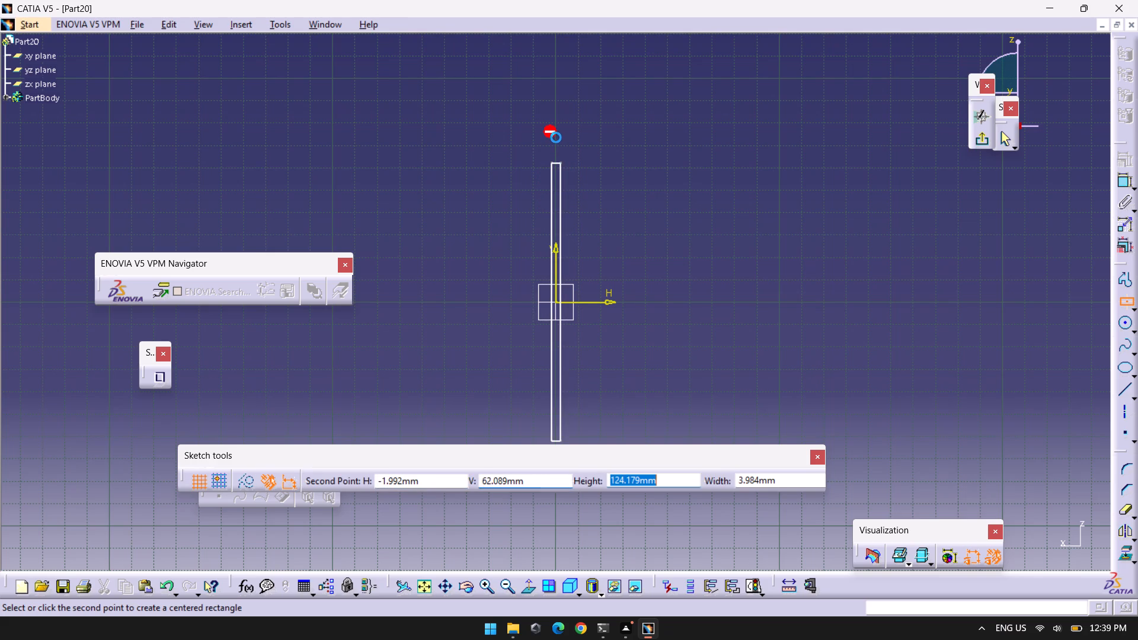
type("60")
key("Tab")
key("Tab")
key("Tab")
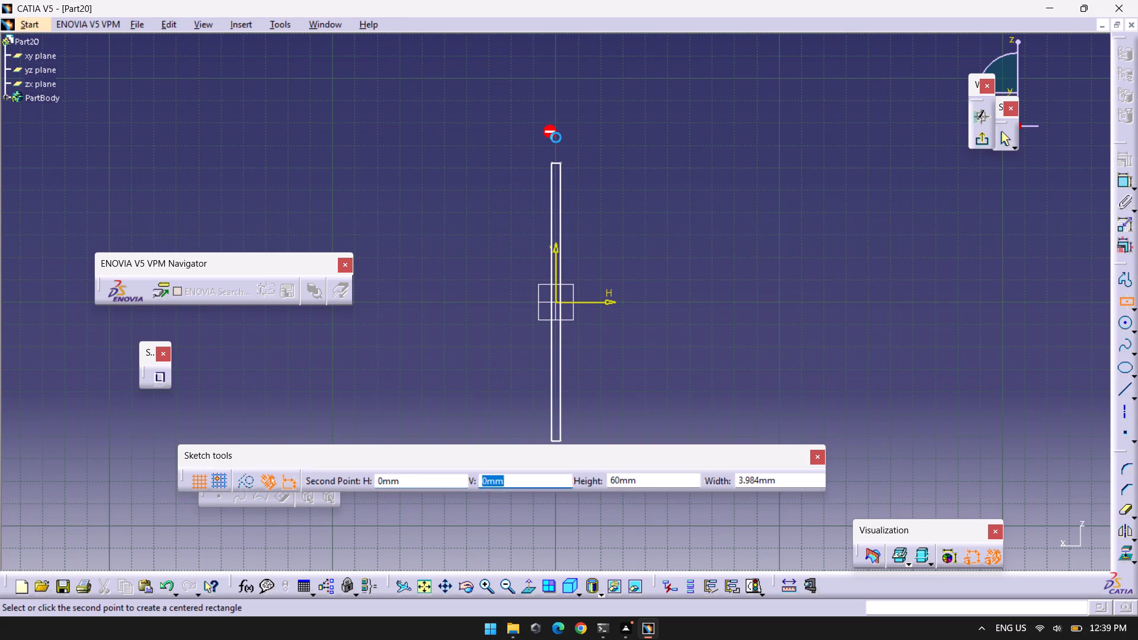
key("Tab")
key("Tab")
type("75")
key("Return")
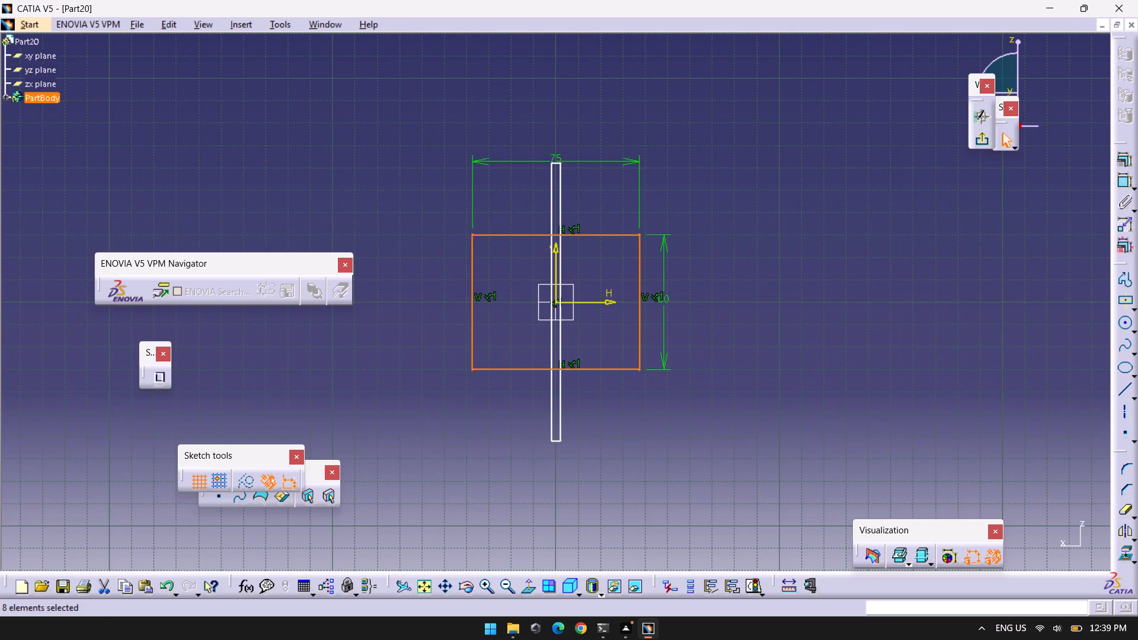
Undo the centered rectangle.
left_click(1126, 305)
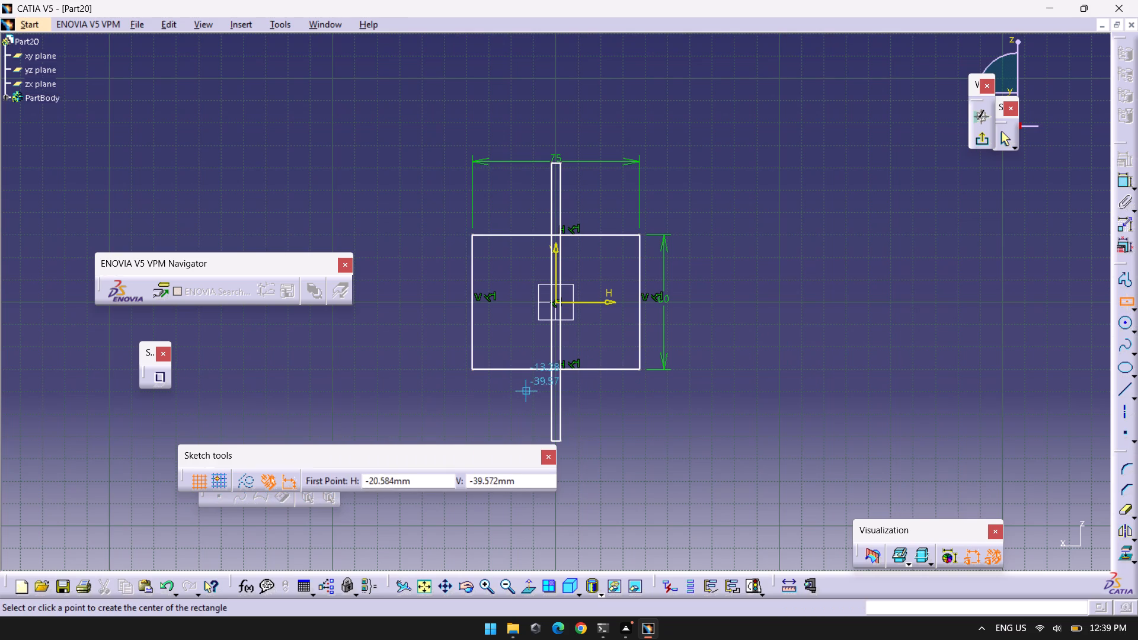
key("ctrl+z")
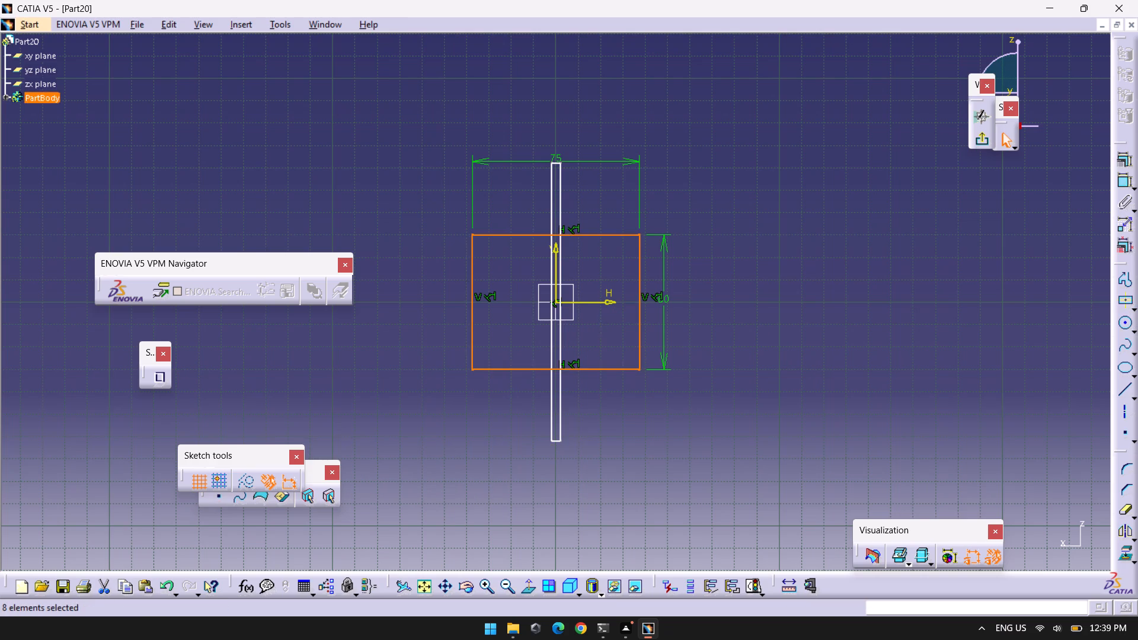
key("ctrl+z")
Sketch a centered rectangle on the sketch origin with a height of 60 mm and a width of 75 mm.
left_click(1128, 297)
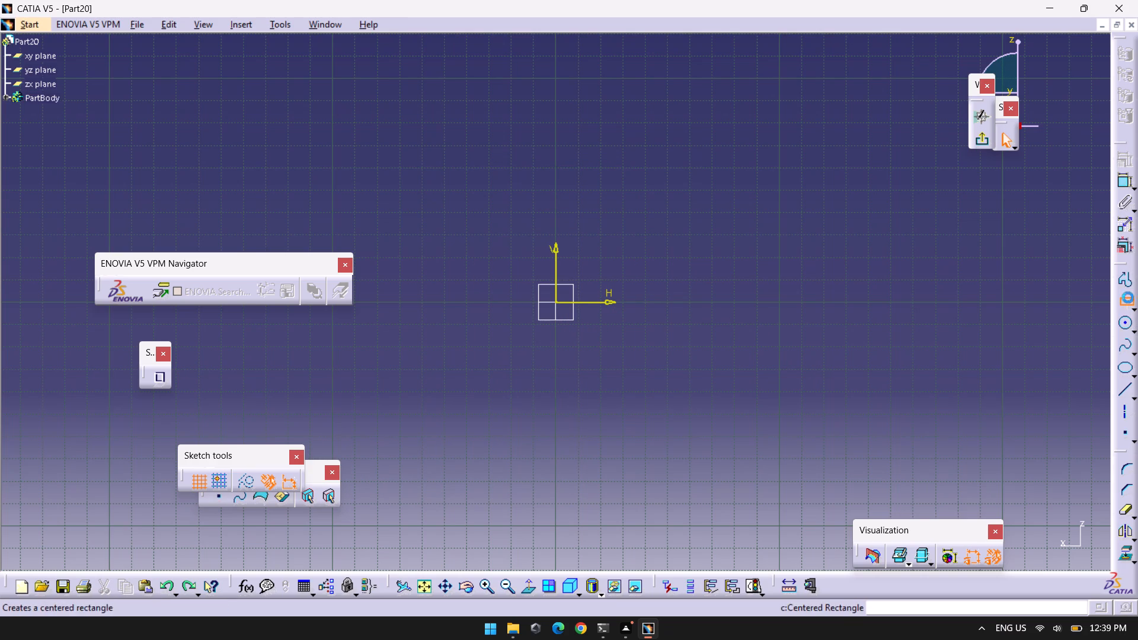
left_click(556, 305)
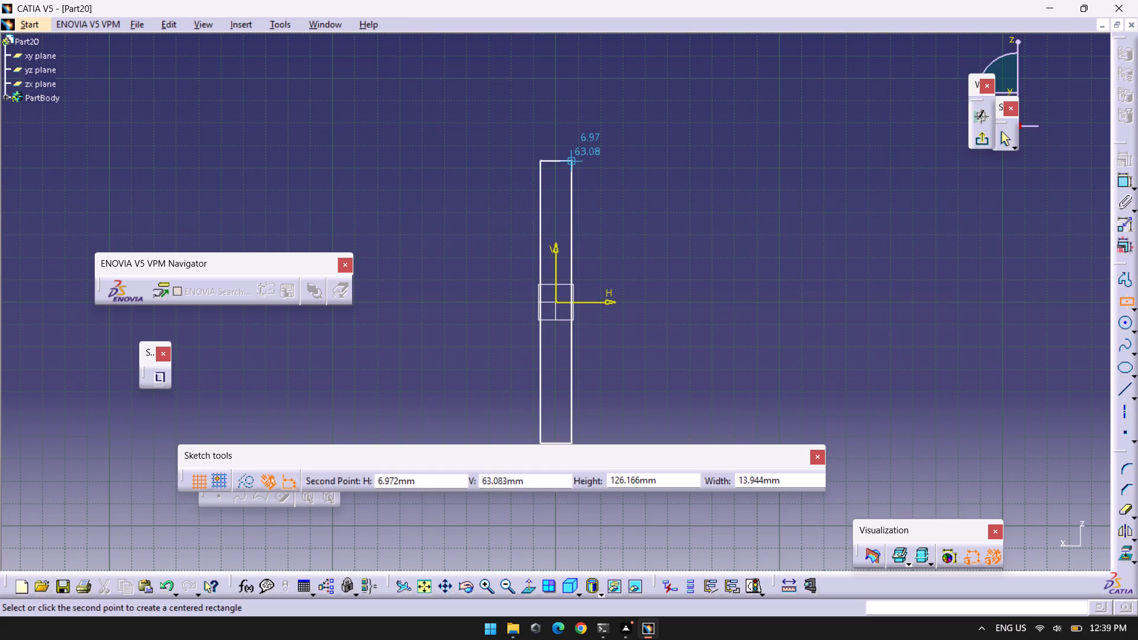
key("Tab")
key("Tab")
key("Tab")
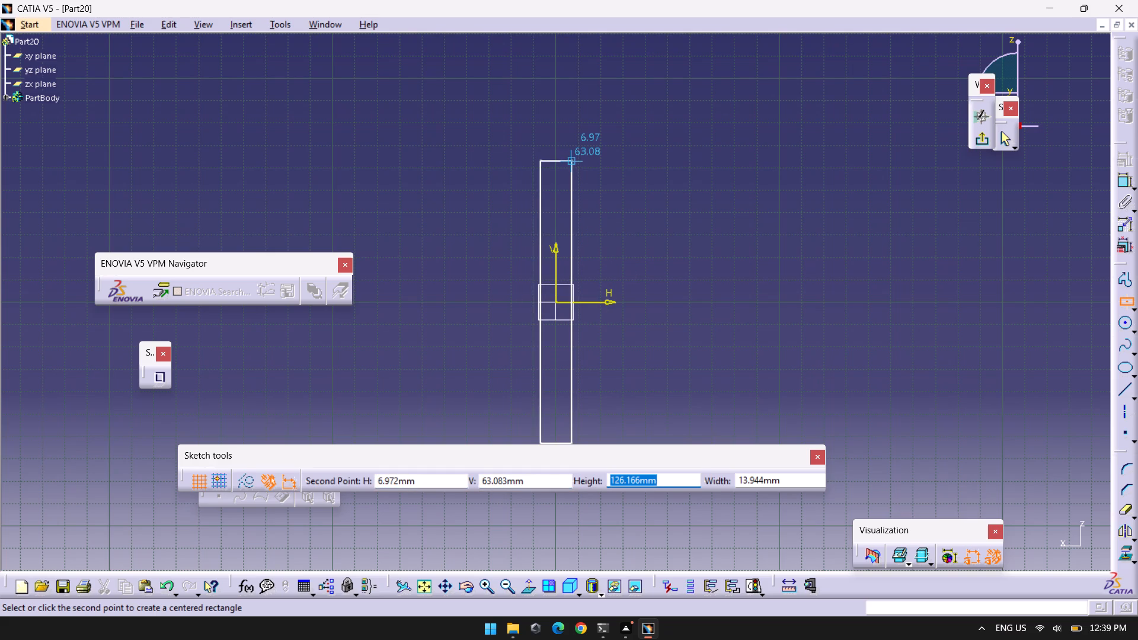
type("60")
key("Tab")
key("Tab")
key("Tab")
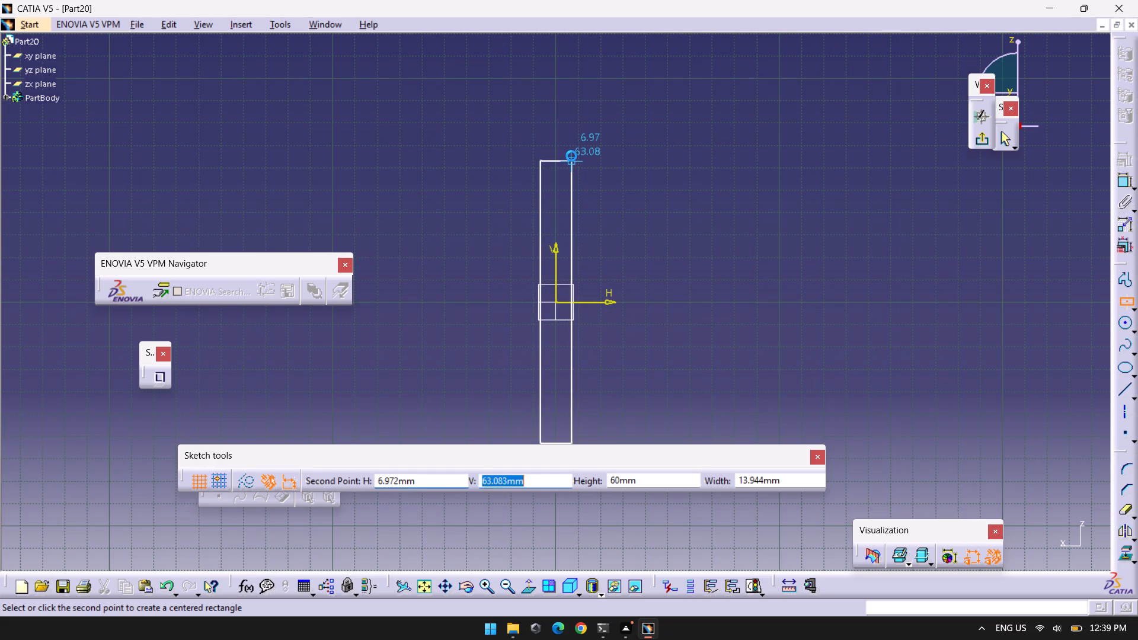
key("Tab")
key("Tab")
type("75")
key("Return")
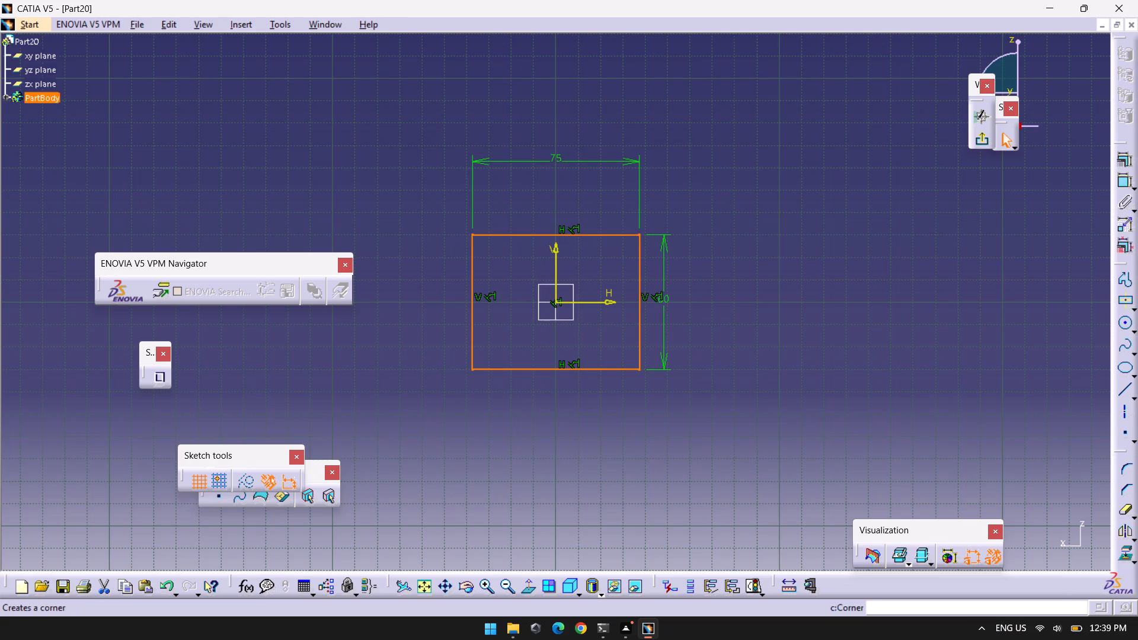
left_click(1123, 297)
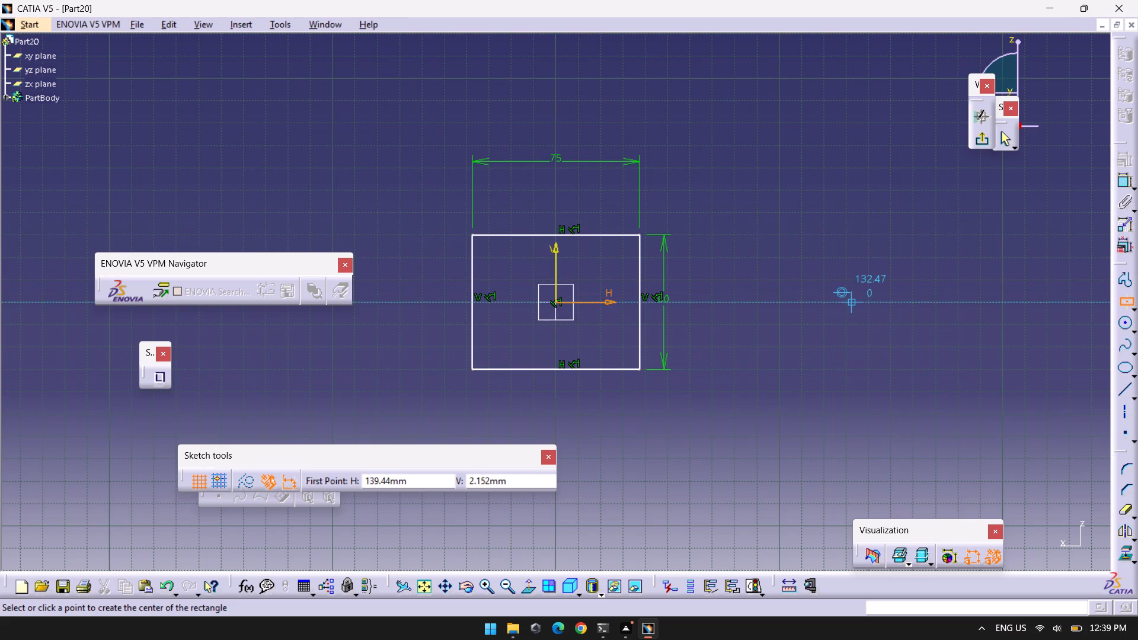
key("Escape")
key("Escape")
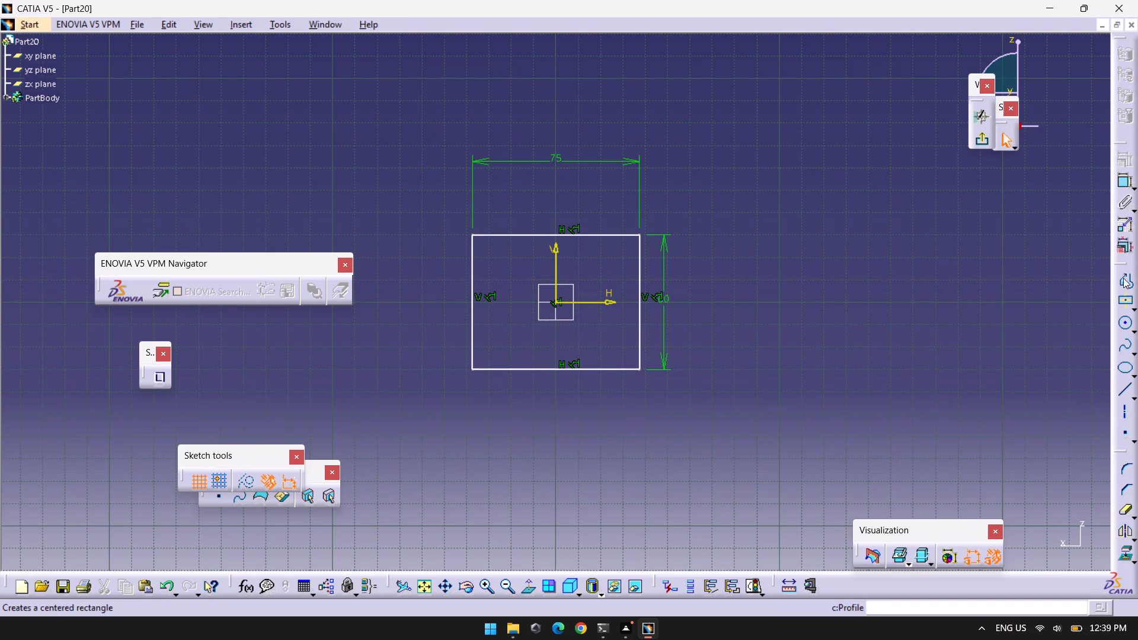
Start a profile at the origin with a vertical line down to the rectangle's bottom edge and a 17.5 mm segment rightward along it.
left_click(1126, 279)
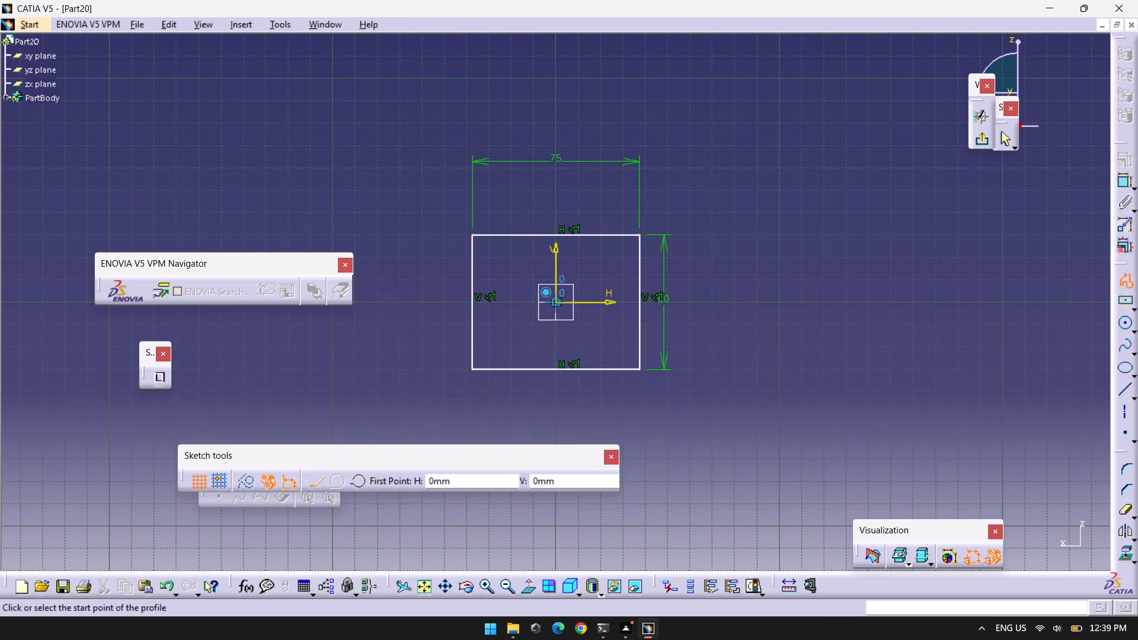
left_click(552, 304)
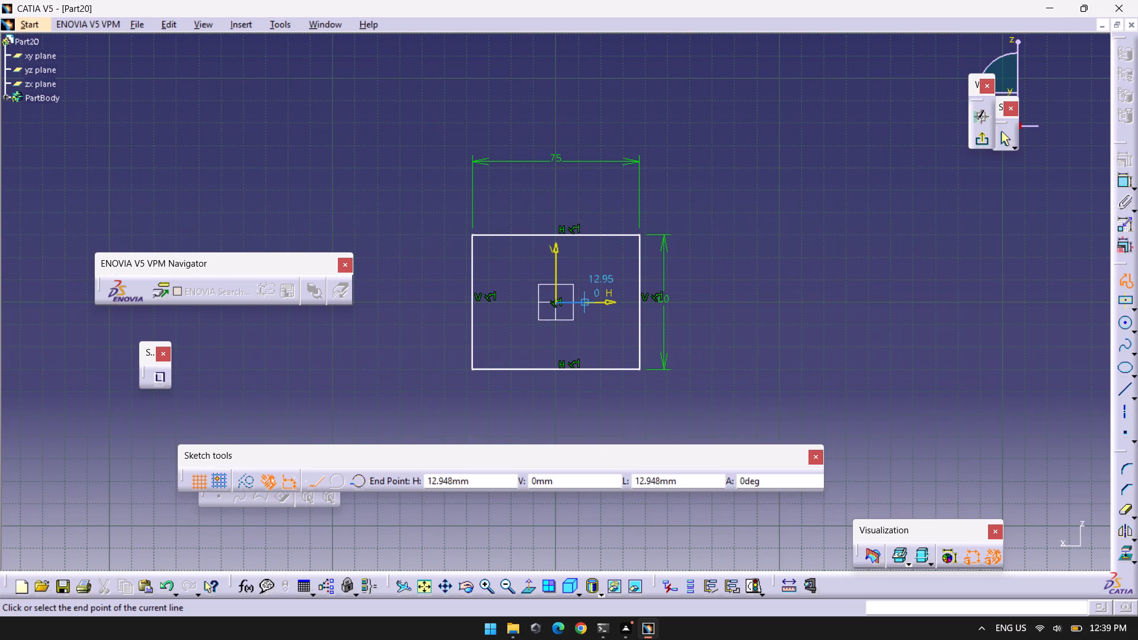
left_click(557, 369)
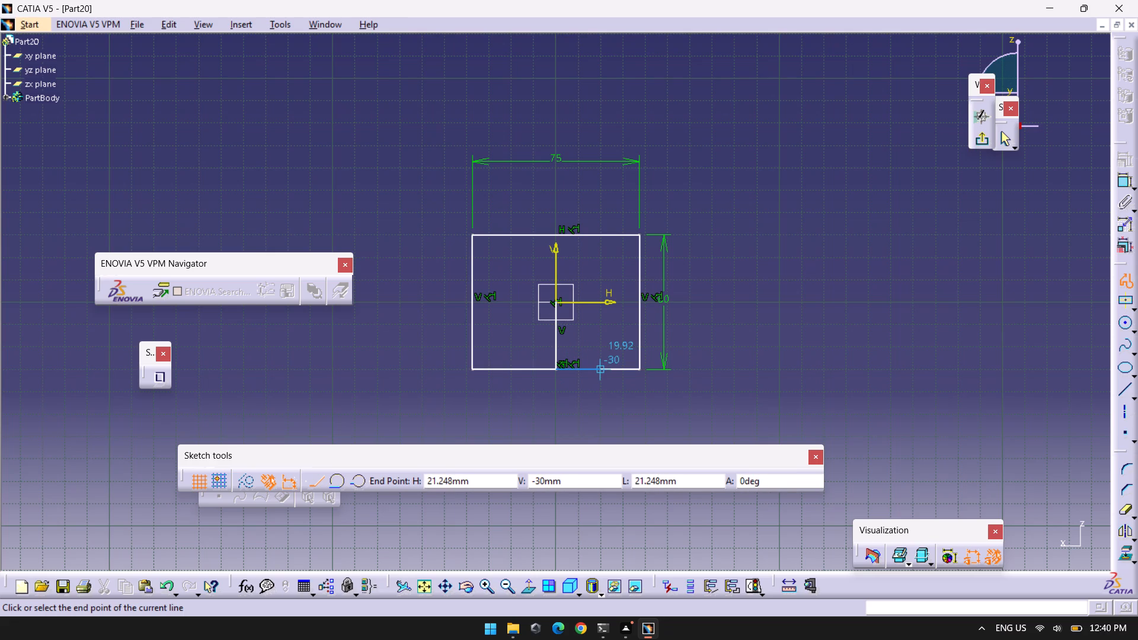
key("Tab")
key("Tab")
key("Tab")
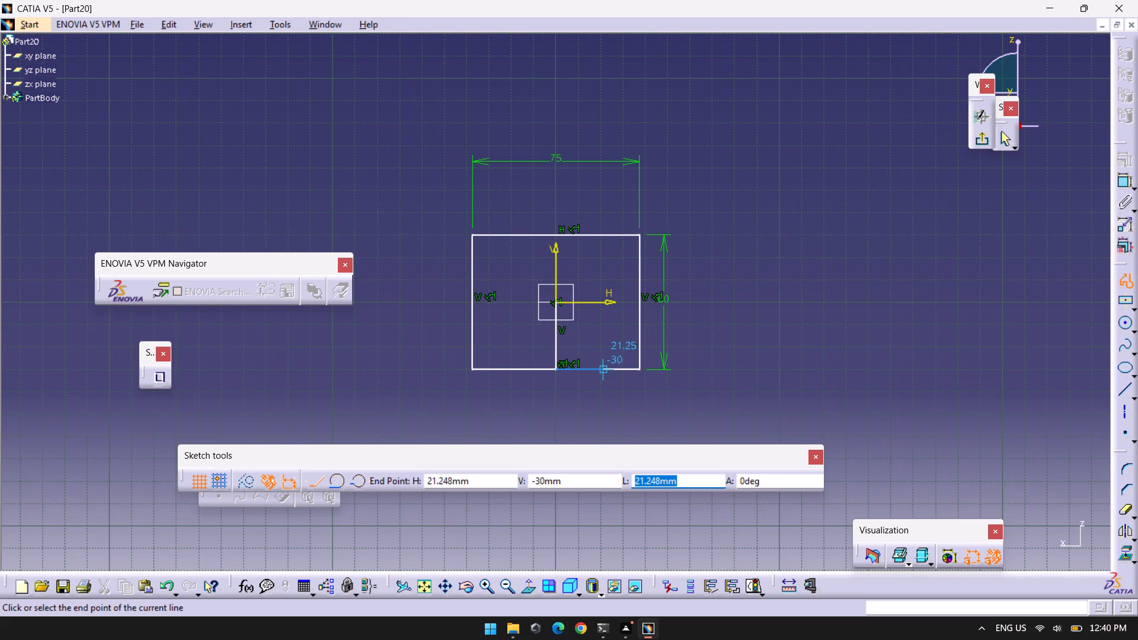
type("17.5")
key("Return")
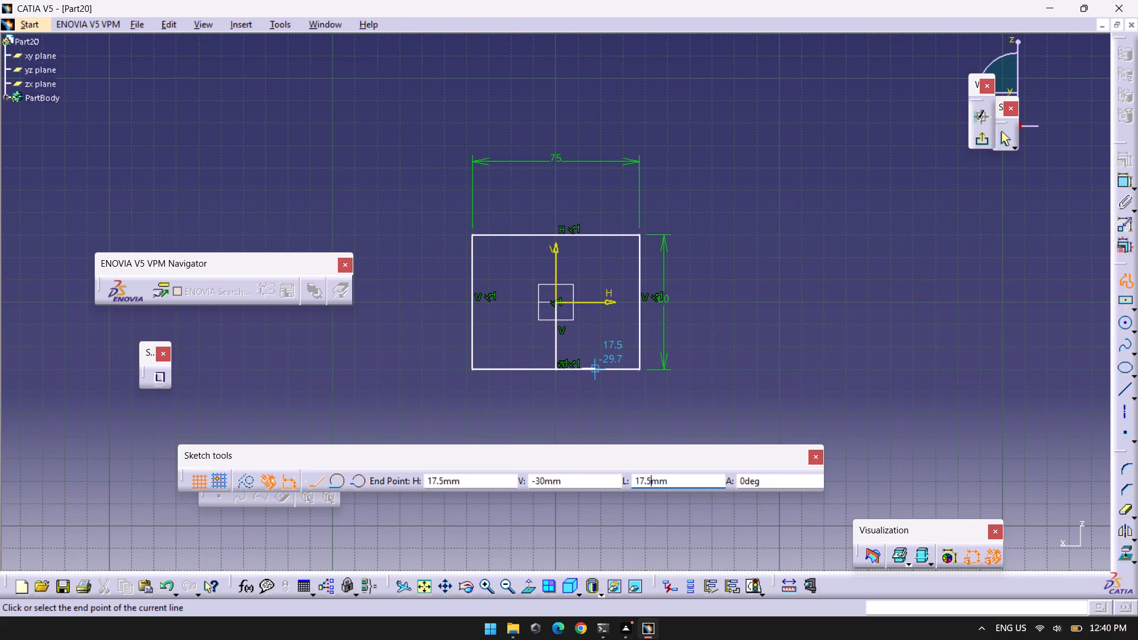
left_click(606, 370)
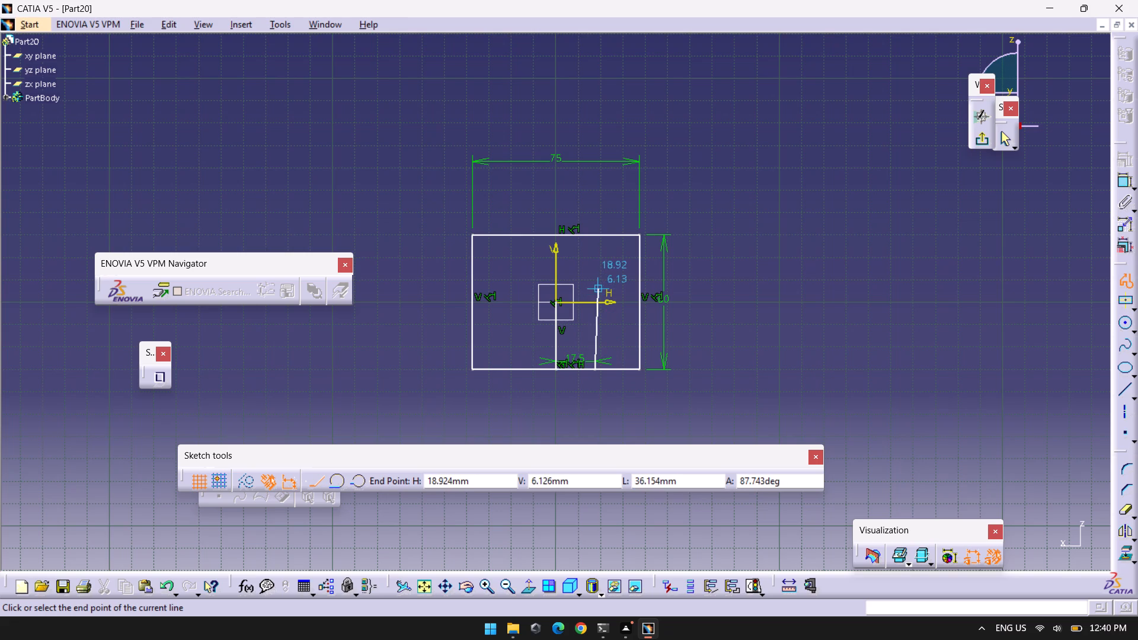
Continue the profile with a 40 mm vertical line upward from the end of the bottom segment.
key("Tab")
key("Tab")
key("Tab")
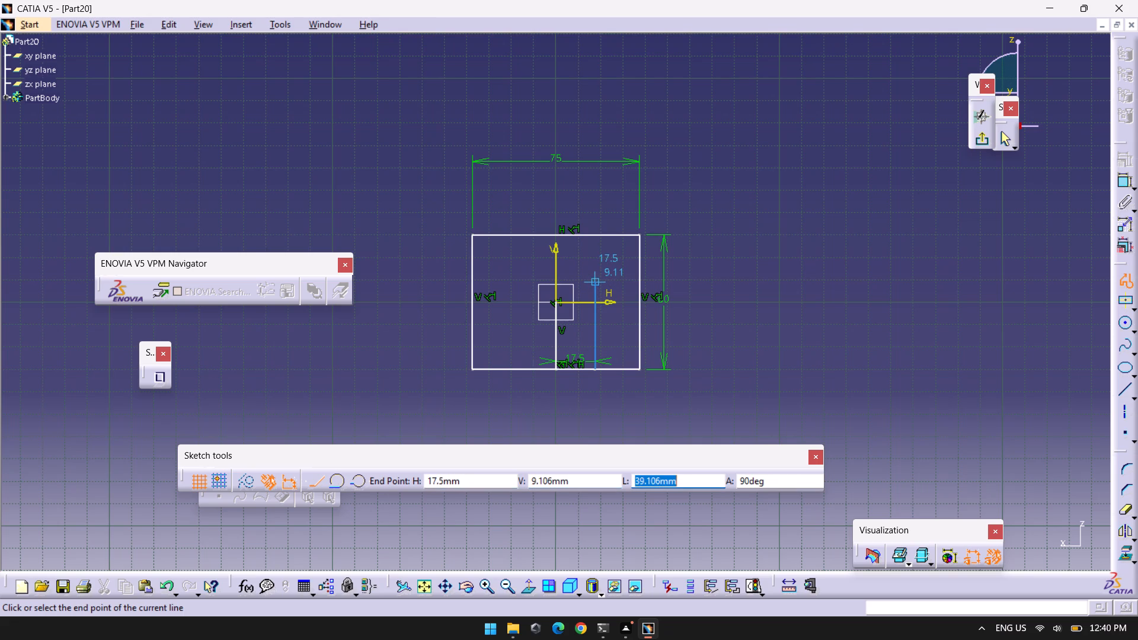
type("40")
key("Return")
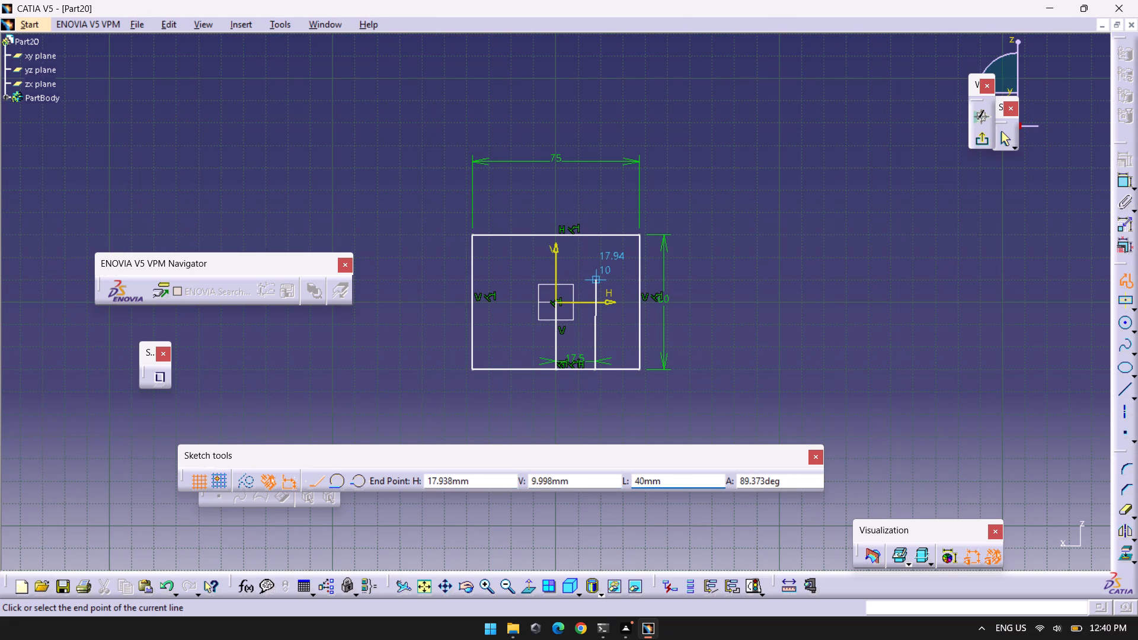
left_click(597, 277)
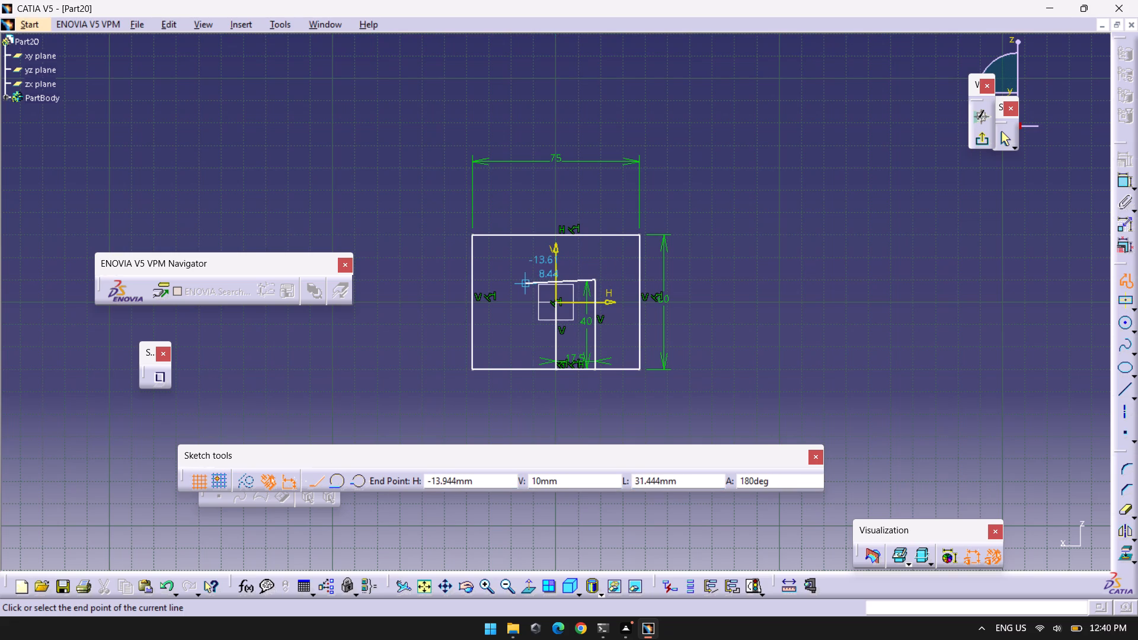
Finish the profile with a 35 mm horizontal line leftward and a vertical line down to the rectangle's bottom edge.
key("Tab")
key("Tab")
key("Tab")
type("35")
key("Return")
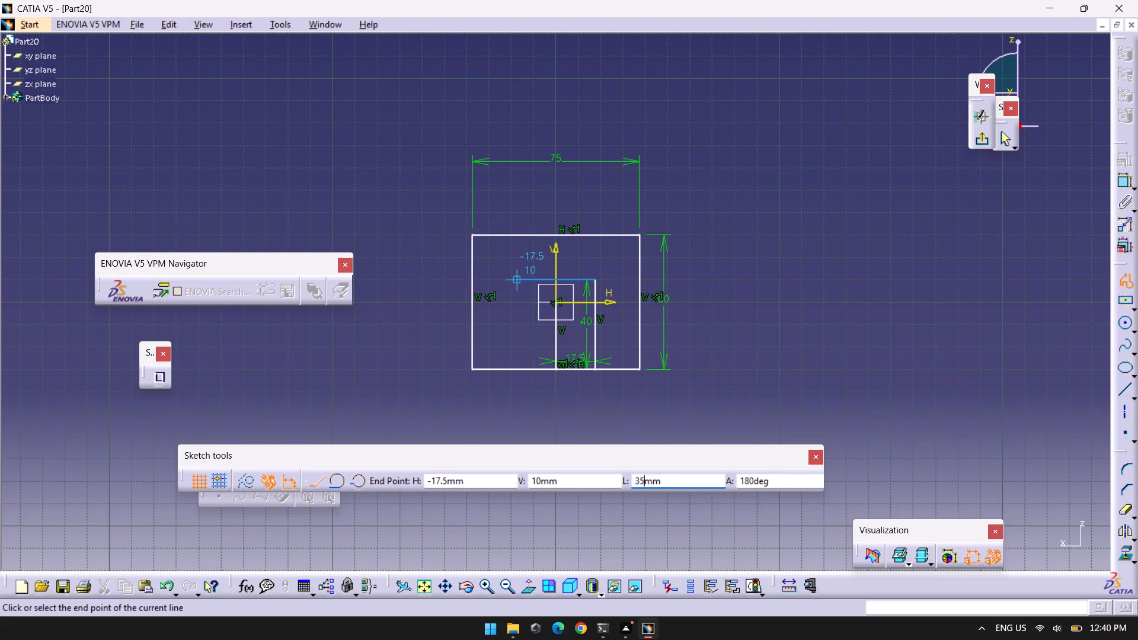
left_click(518, 279)
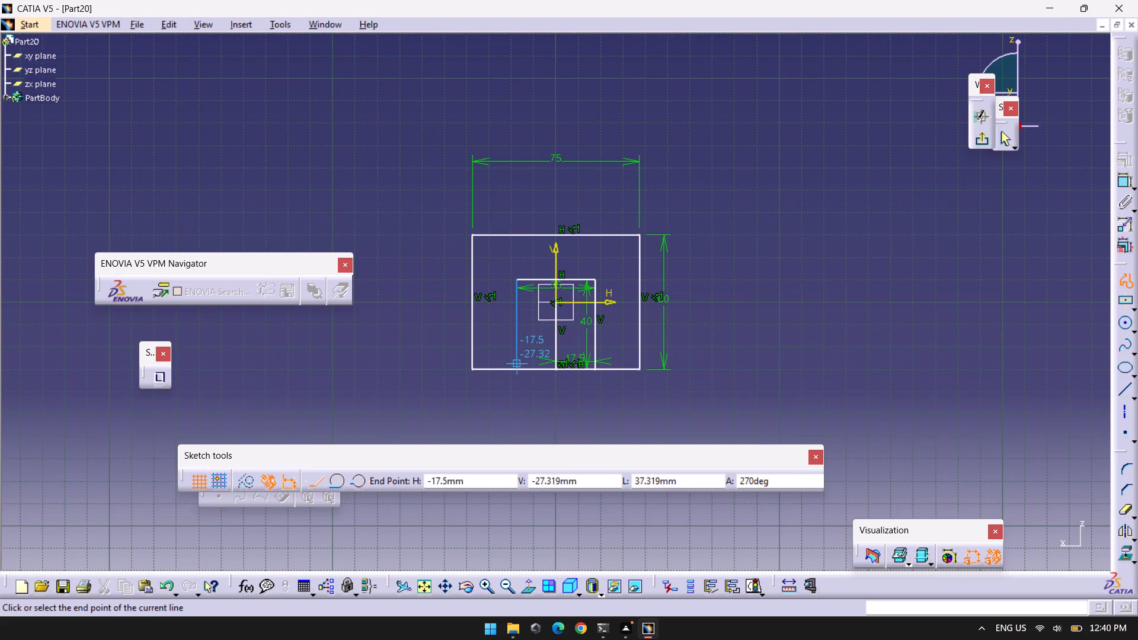
left_click(516, 370)
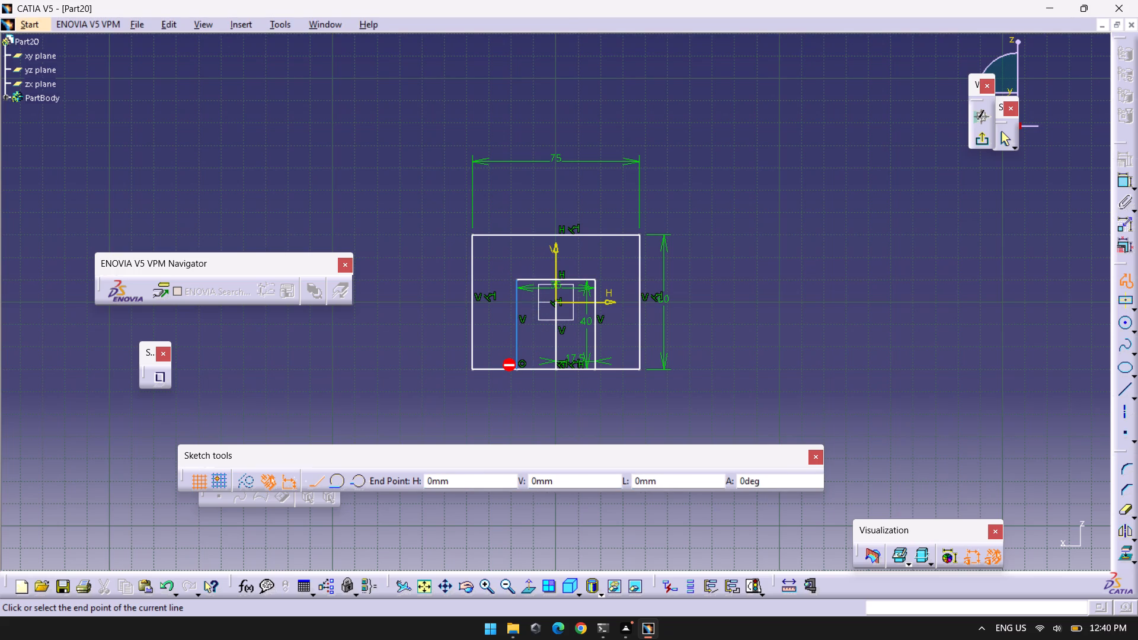
key("Escape")
key("Escape")
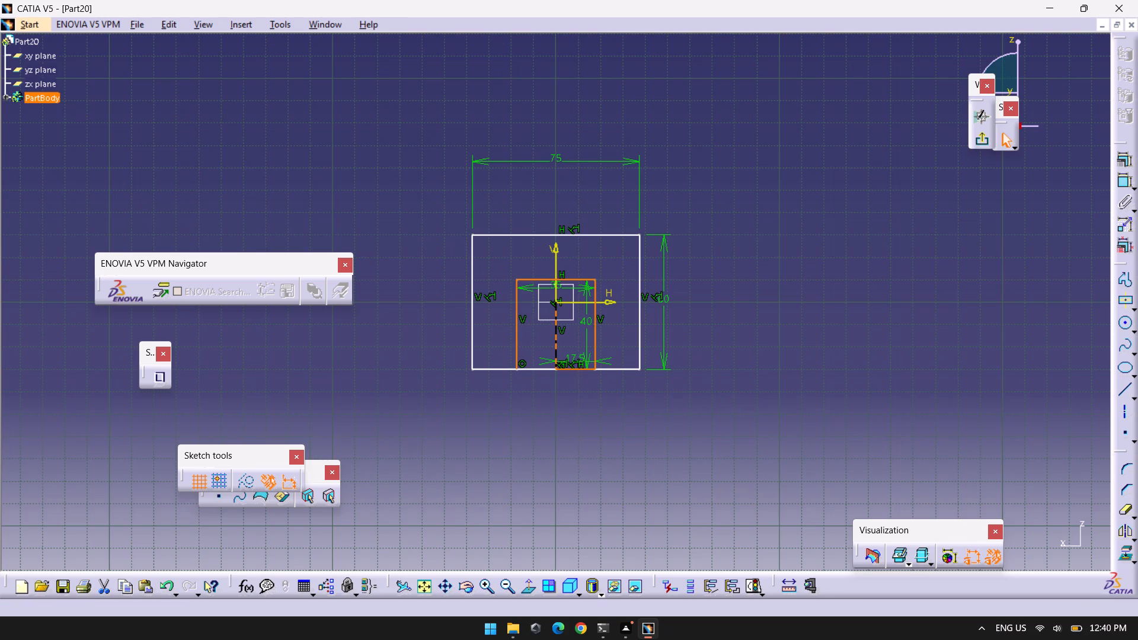
Delete the vertical construction helper line from the origin and the 17.5 mm segment on the bottom edge.
left_click(554, 322)
key("Escape")
key("Escape")
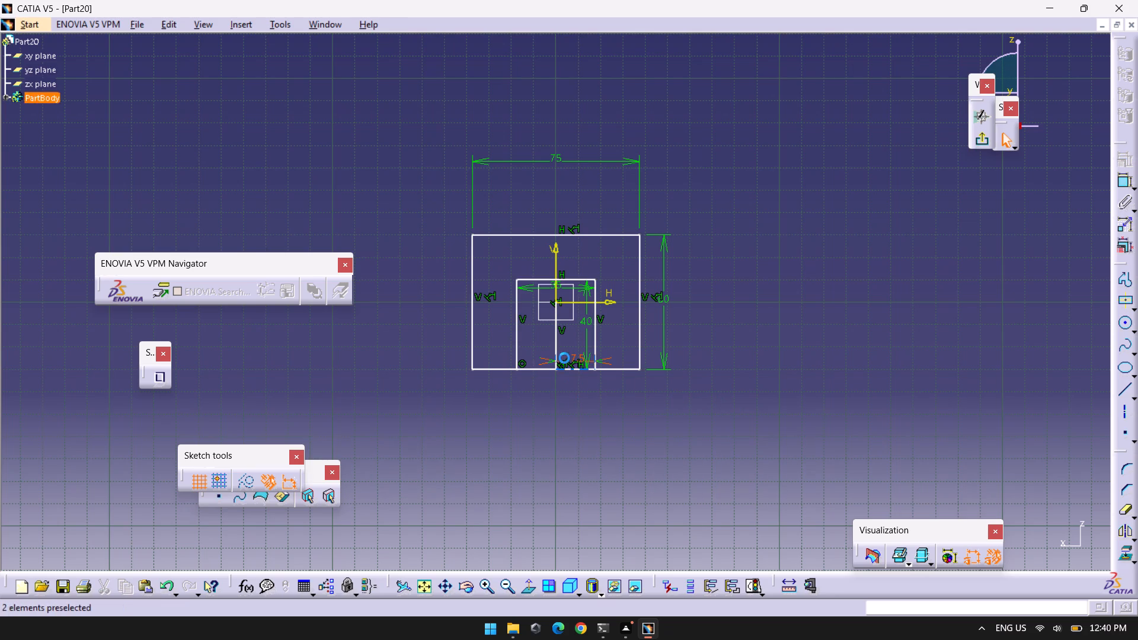
left_click(557, 332)
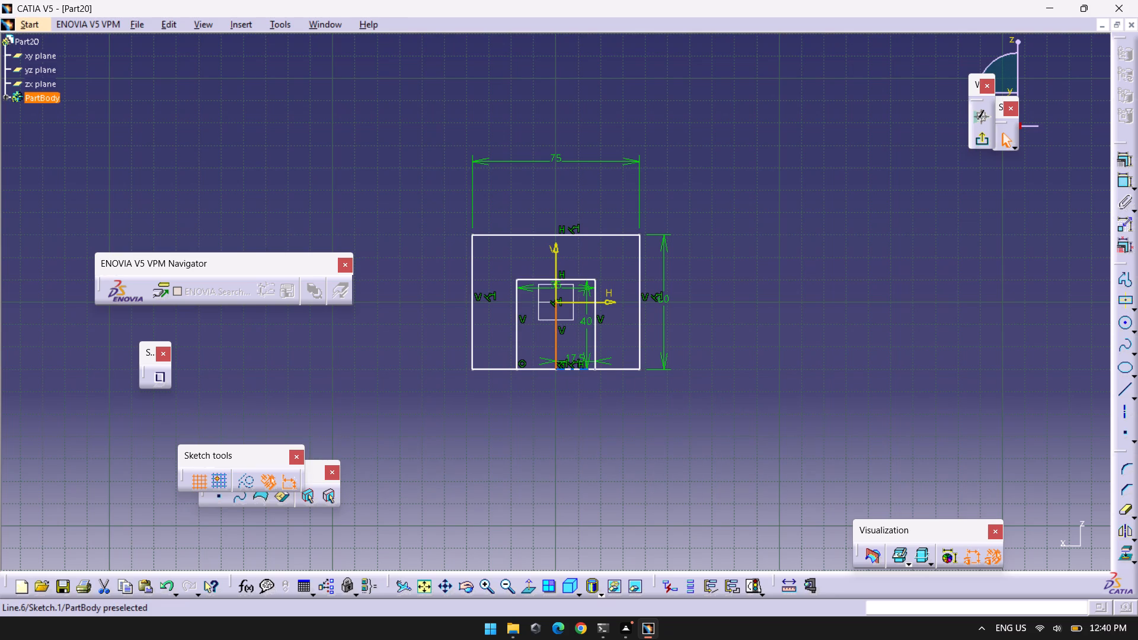
left_click(580, 368, "ctrl")
key("Delete")
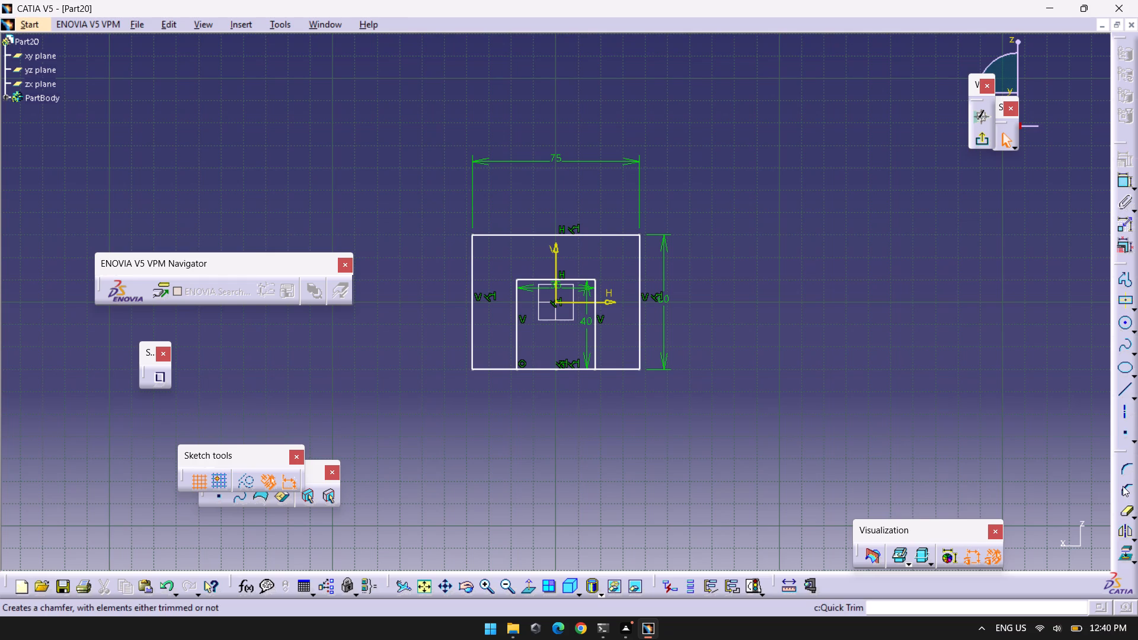
Quick Trim the rectangle's bottom edge between the two inner vertical lines to open the slot.
left_click(1121, 507)
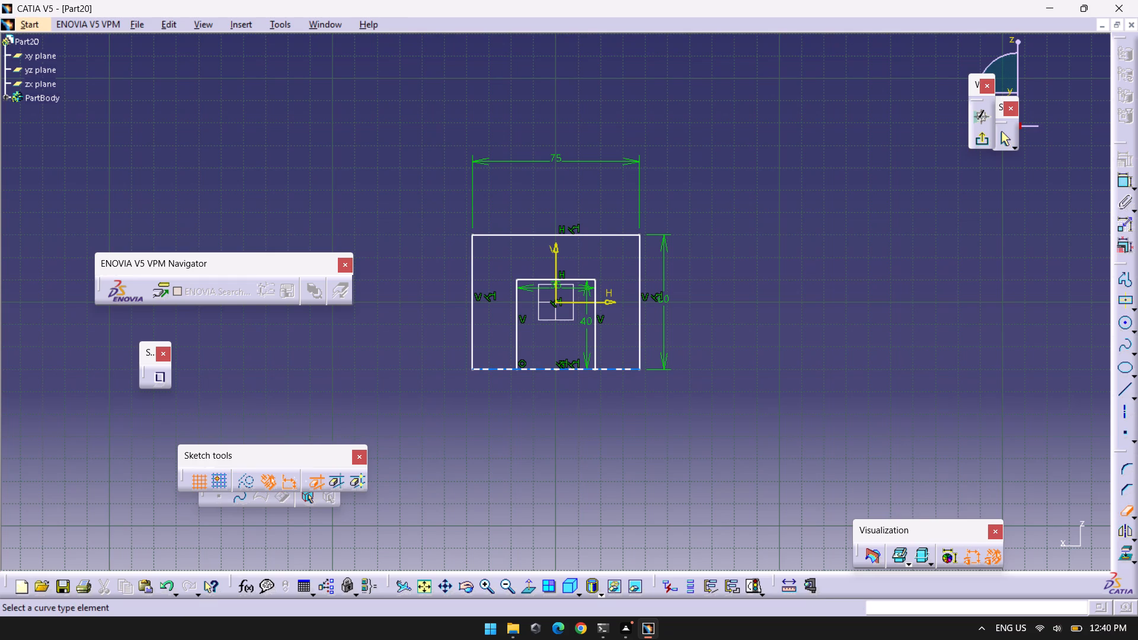
left_click(547, 367)
left_click(603, 346)
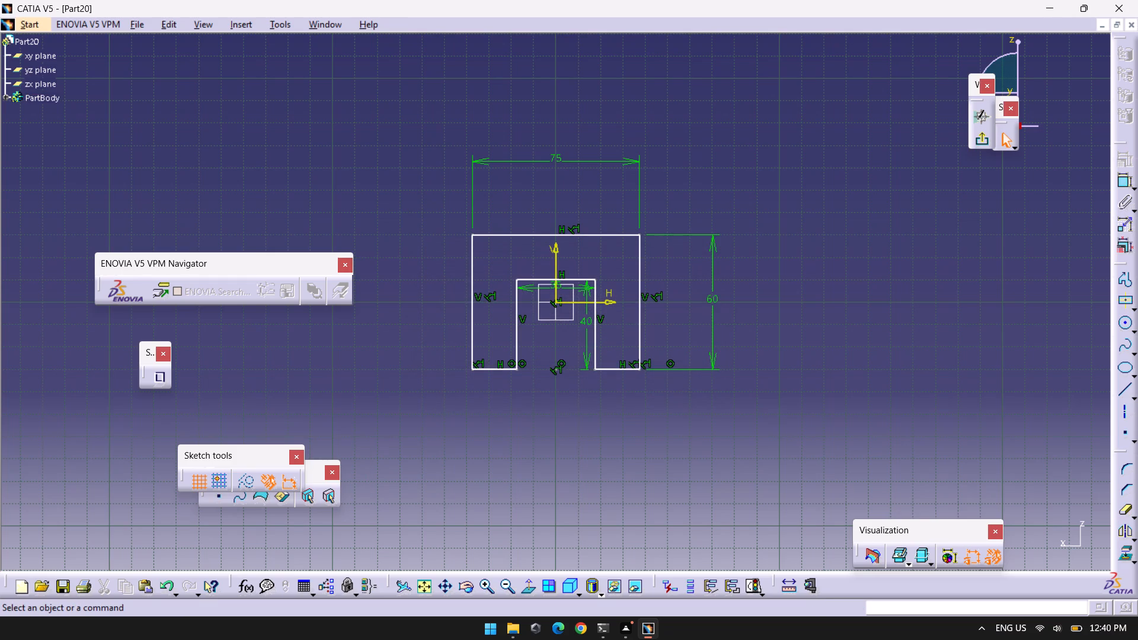
left_click(714, 440)
Check the slot opening's width and its half-width to the bottom midpoint with trial dimension constraints, without keeping them.
left_click(1119, 185)
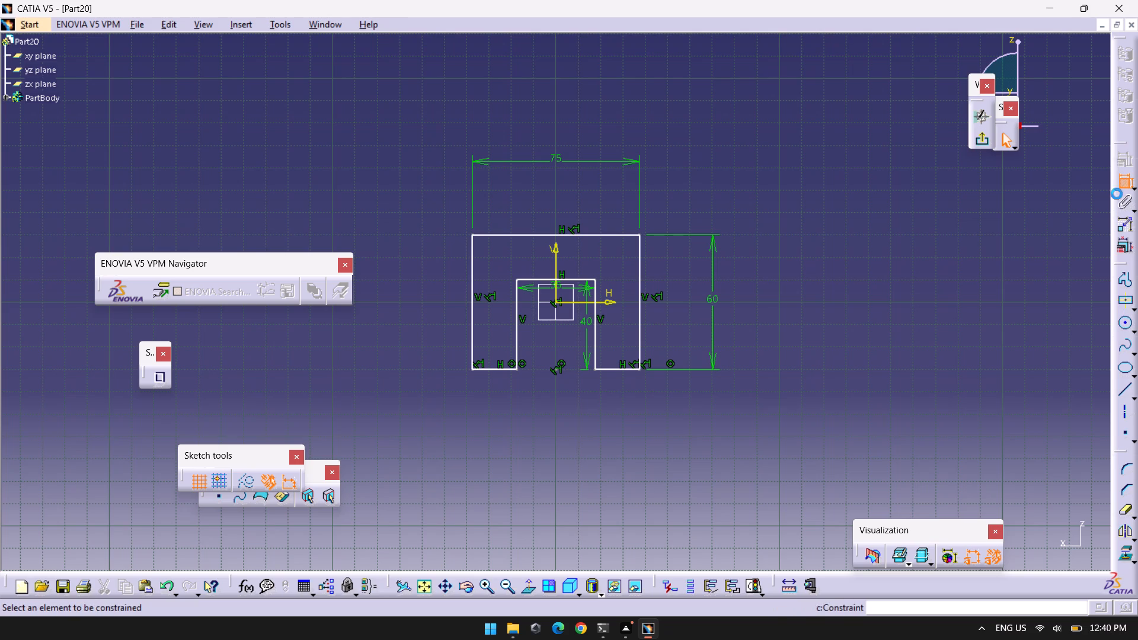
left_click(595, 367)
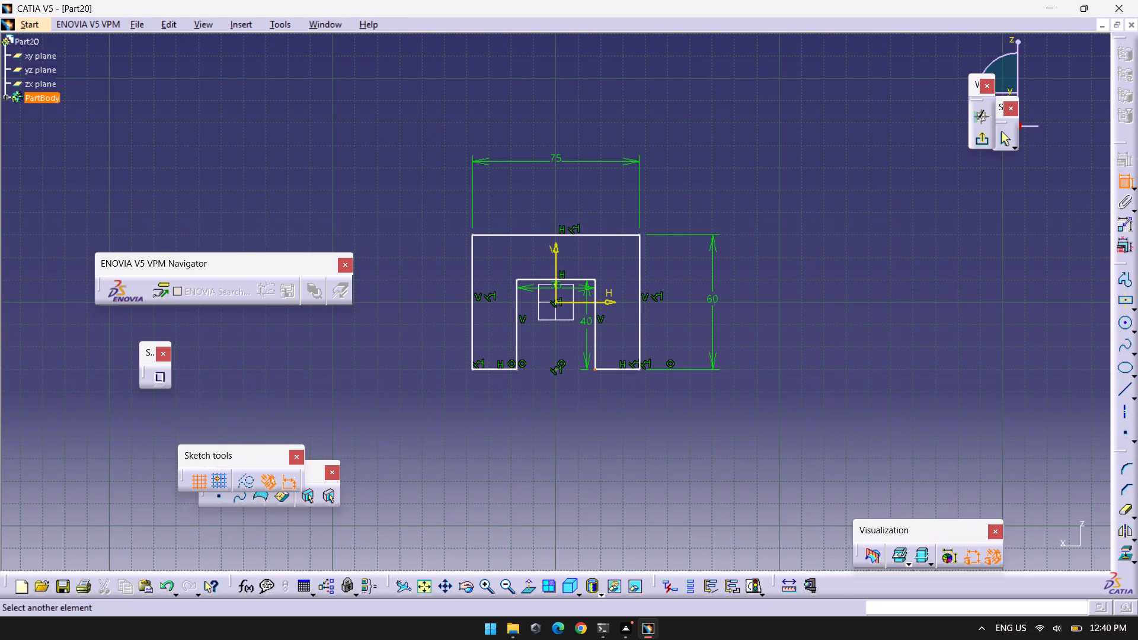
left_click(515, 367)
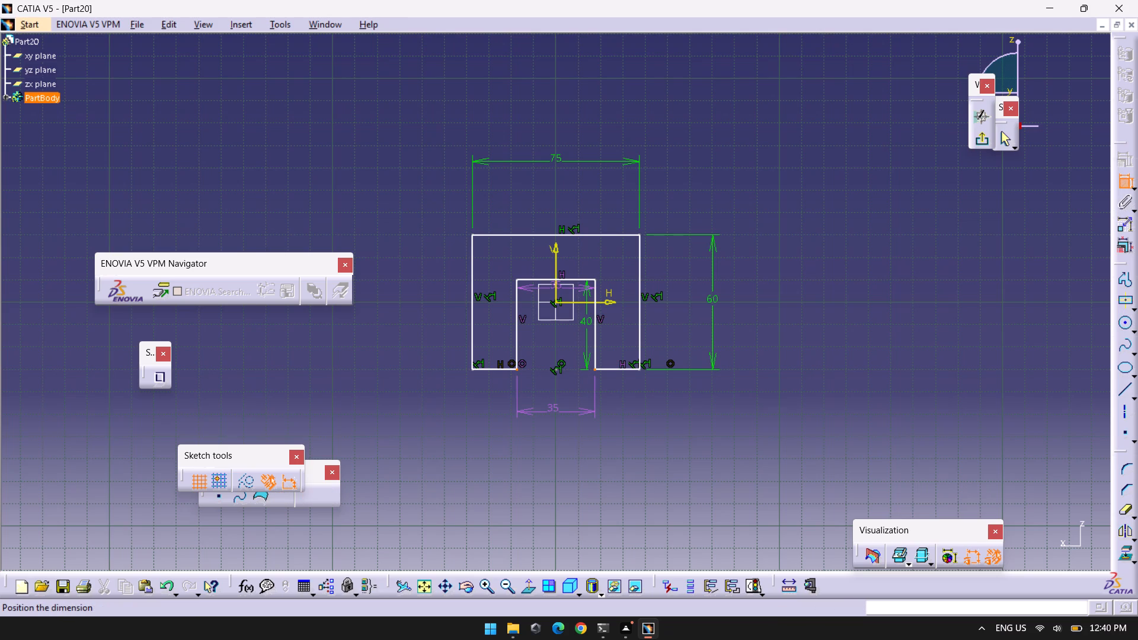
key("Escape")
key("Escape")
key("Escape")
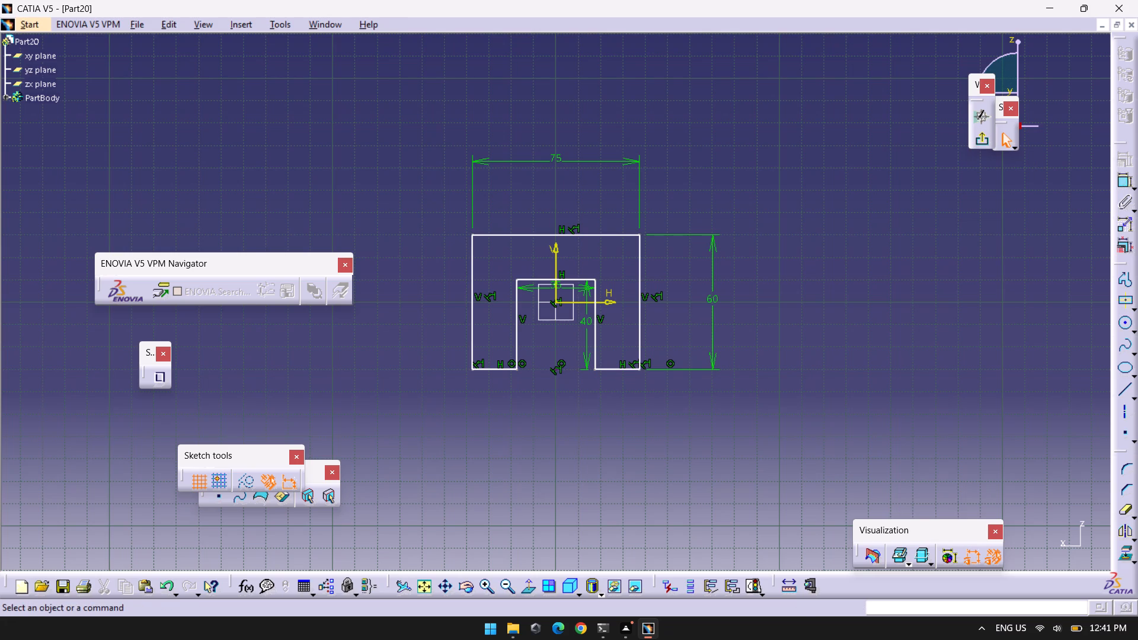
left_click(1123, 181)
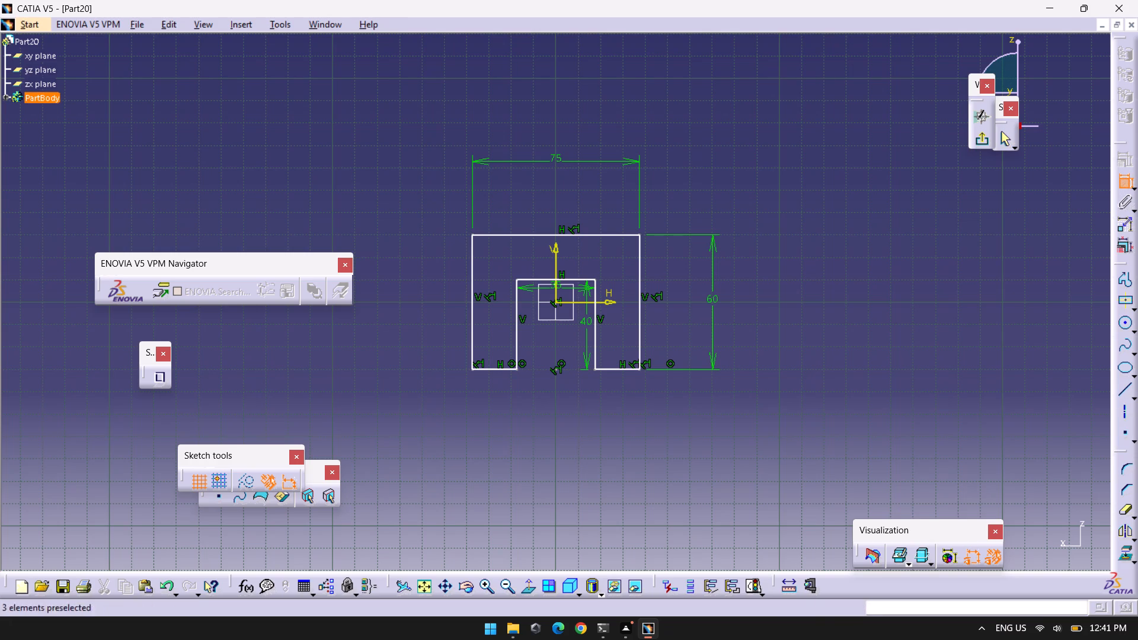
left_click(517, 370)
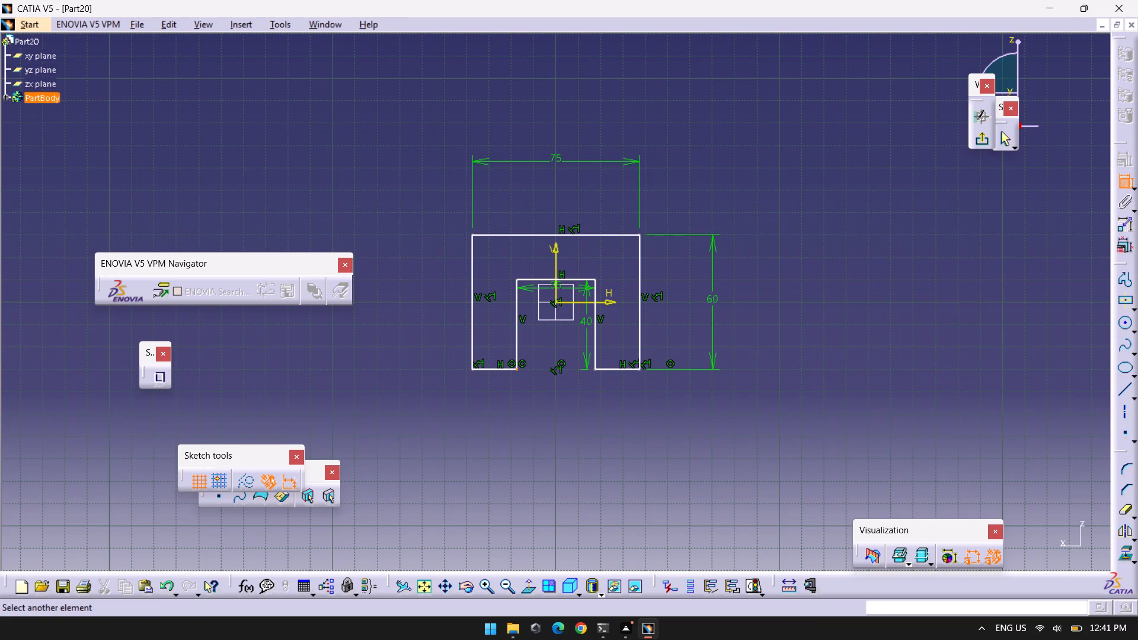
left_click(558, 370)
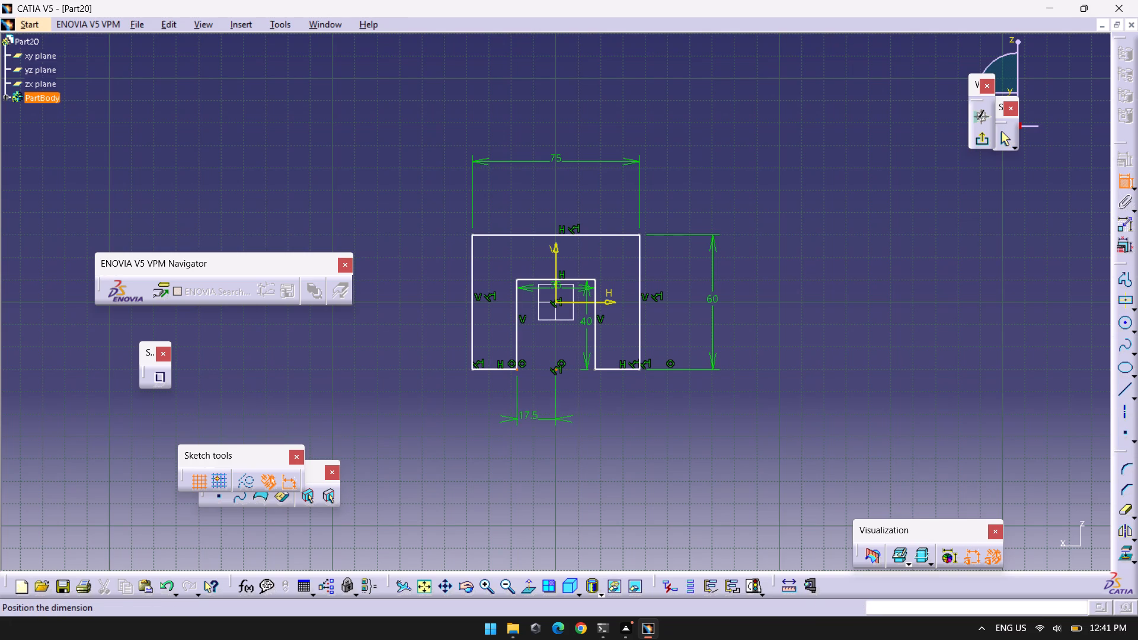
key("Escape")
key("Escape")
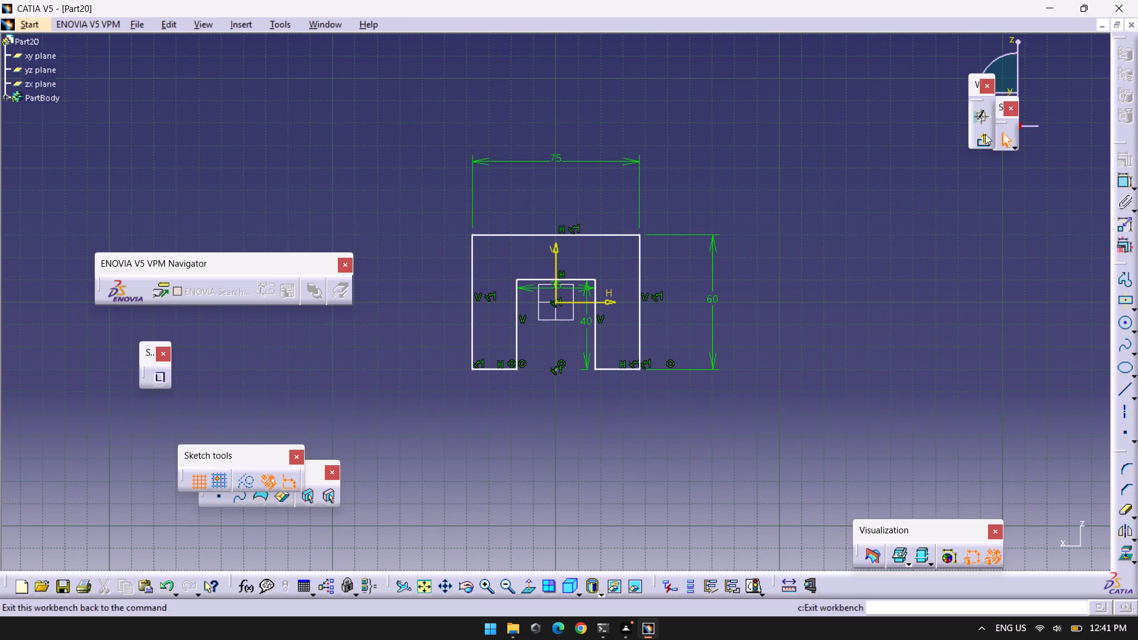
Exit the sketch and pad the inverted-U profile to a length of 90 mm.
left_click(985, 134)
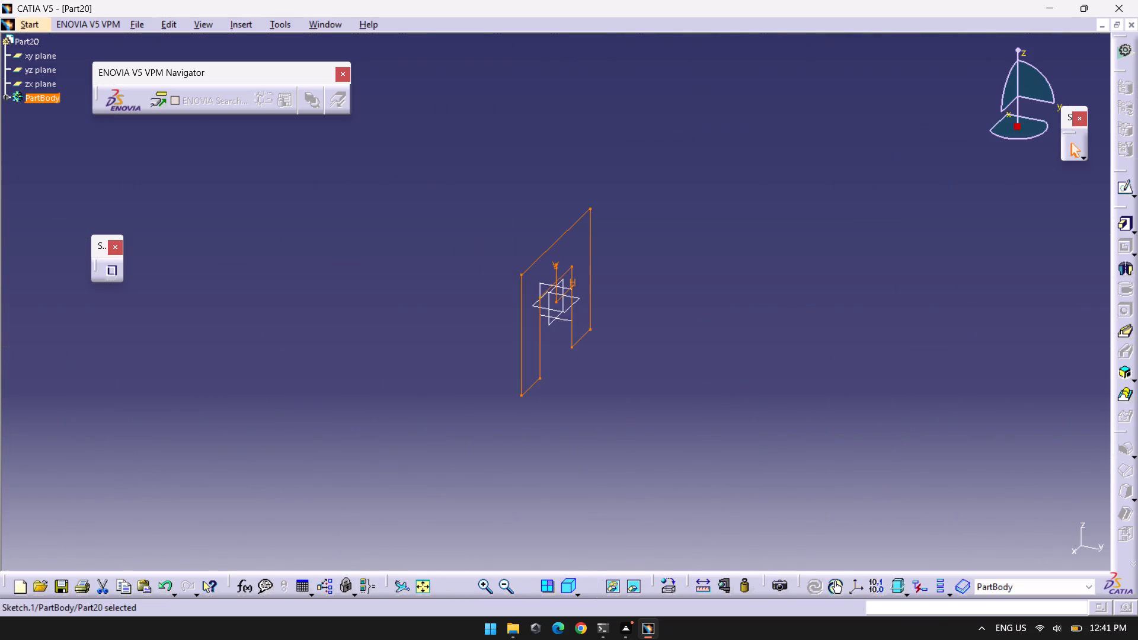
left_click(1124, 218)
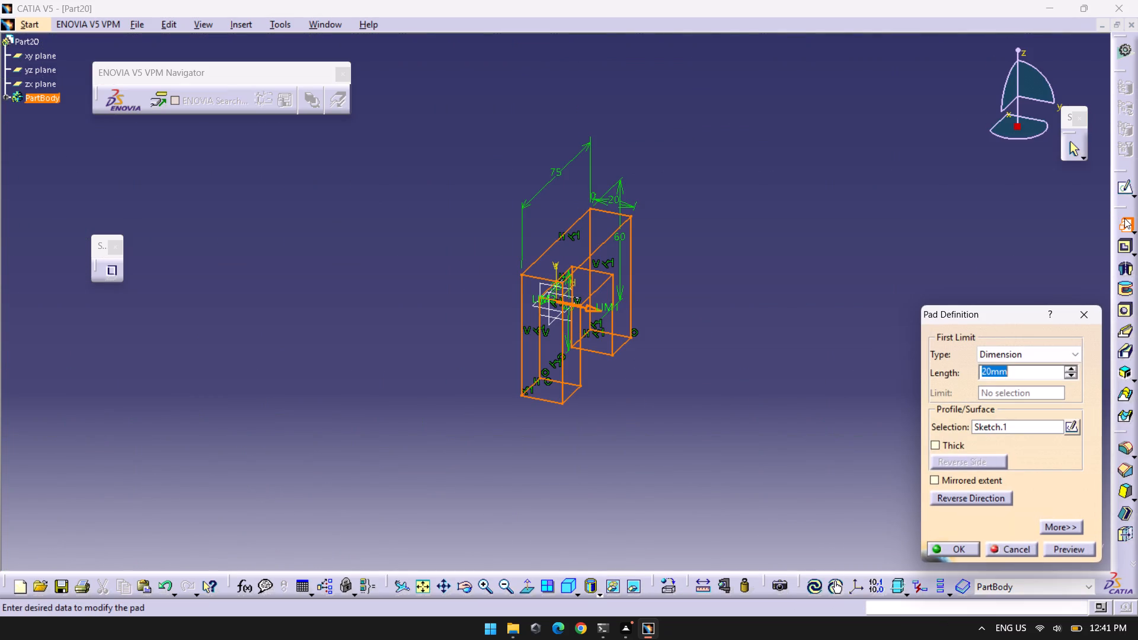
type("90")
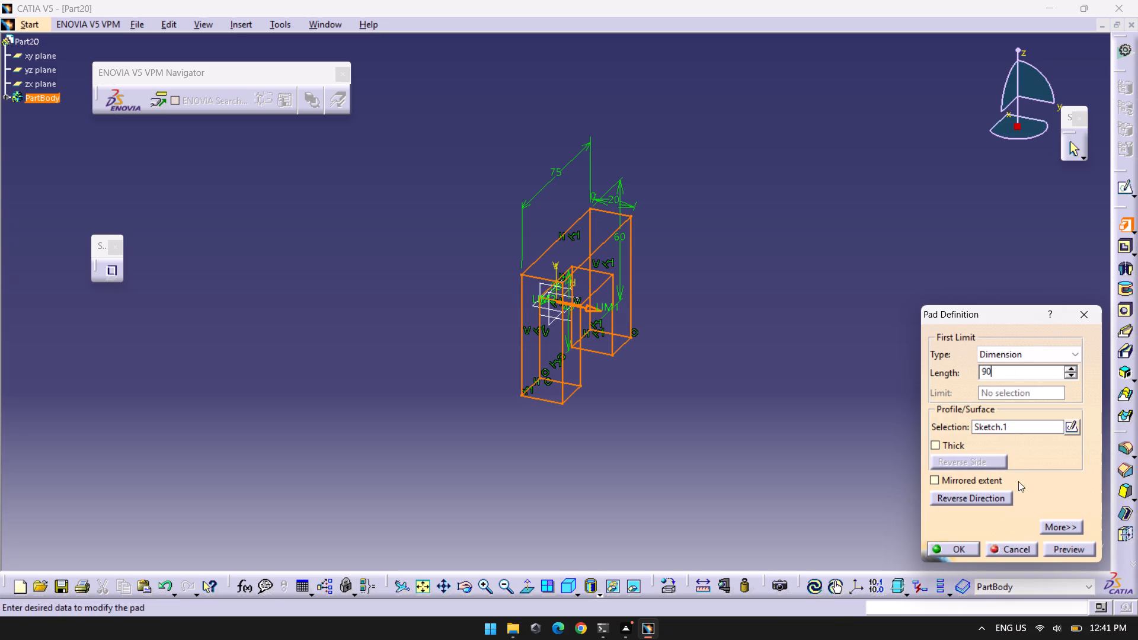
left_click(947, 545)
left_click(855, 344)
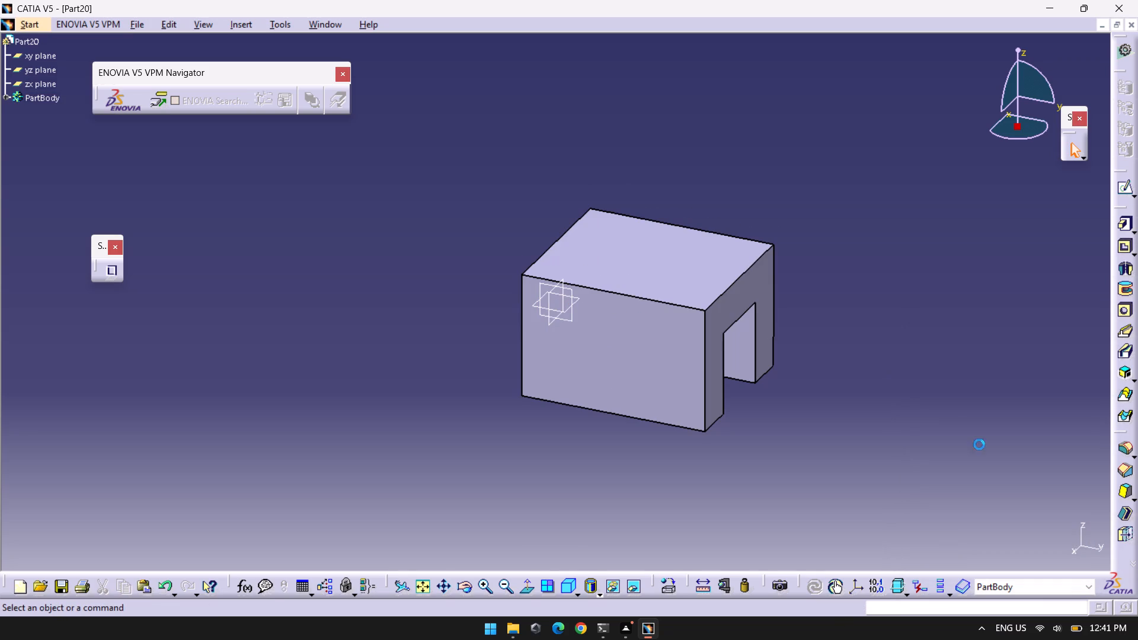
Open a new sketch on the block's U-shaped end face at the origin planes.
middle_click_drag(683, 437, 890, 463)
right_click_drag(683, 437, 890, 463)
middle_click_drag(890, 463, 883, 456)
left_click(568, 345)
left_click(587, 352)
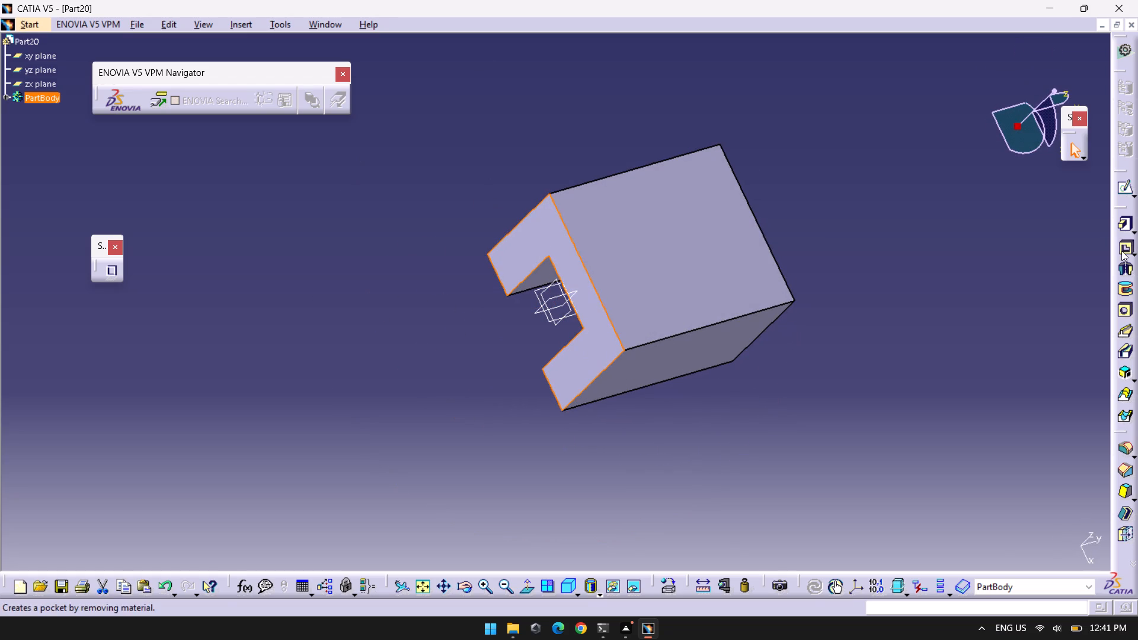
left_click(1126, 192)
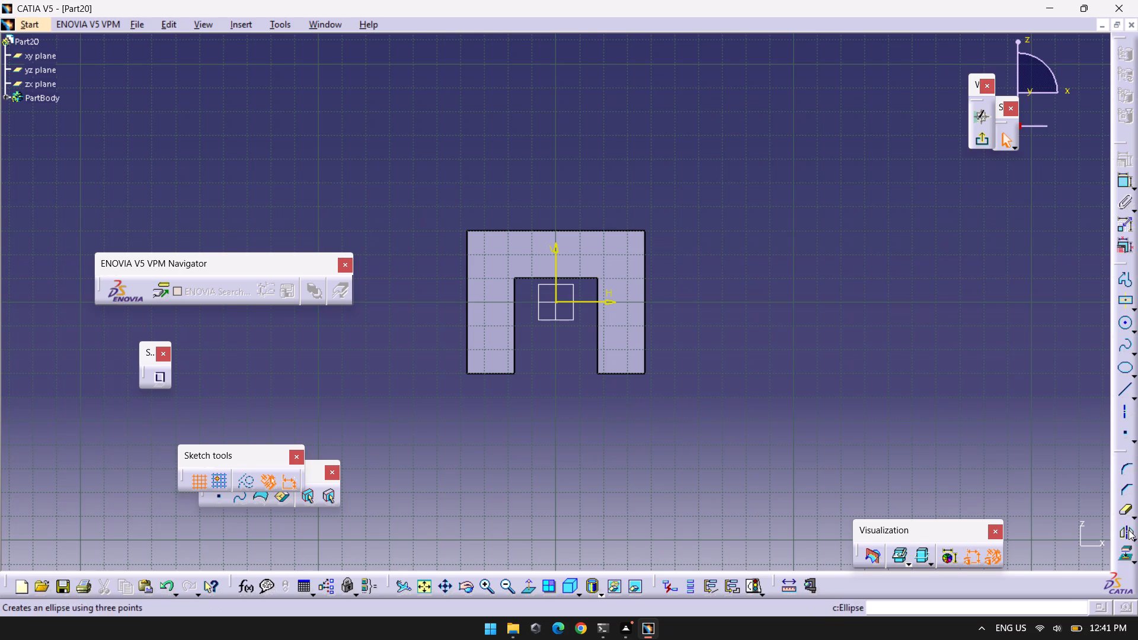
Project the end face's outer vertical edge on the positive H side into the sketch.
left_click(1124, 553)
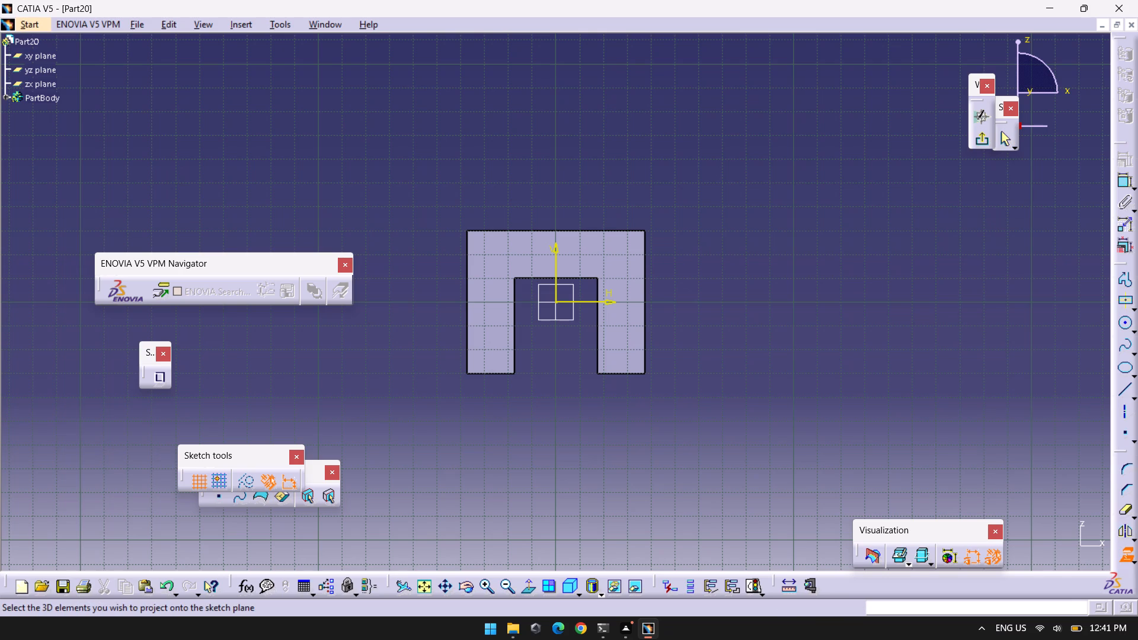
left_click(645, 293)
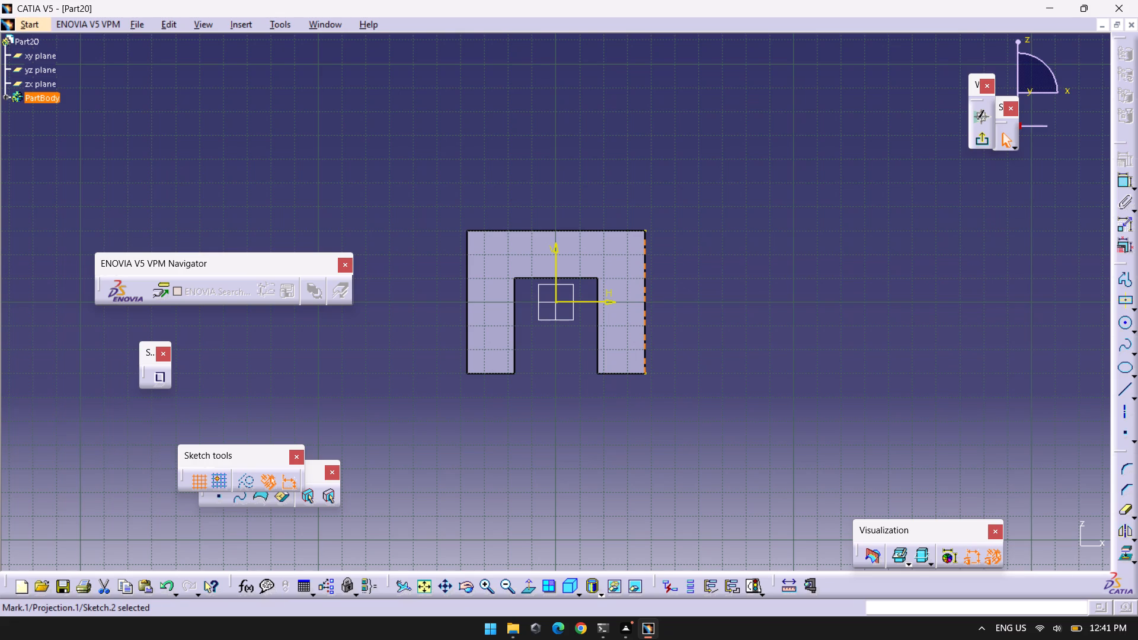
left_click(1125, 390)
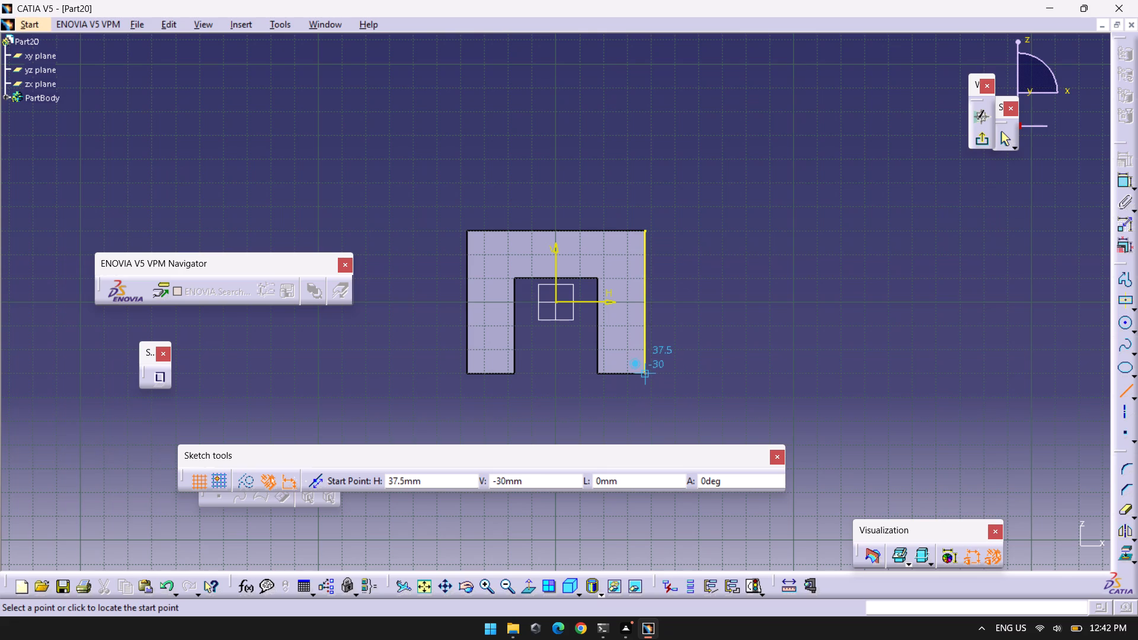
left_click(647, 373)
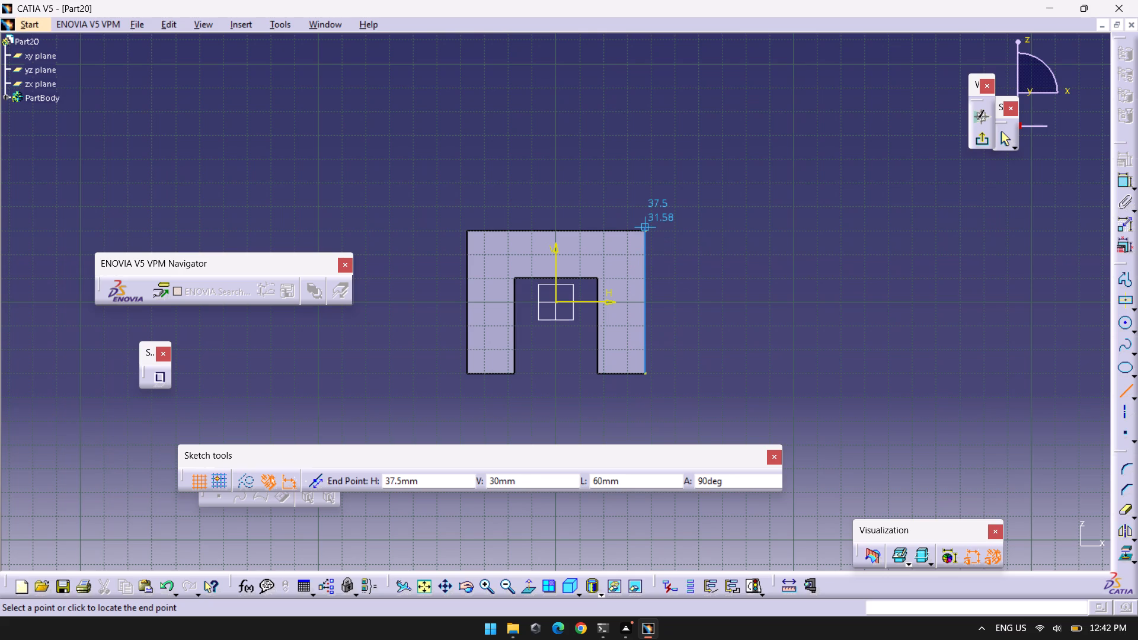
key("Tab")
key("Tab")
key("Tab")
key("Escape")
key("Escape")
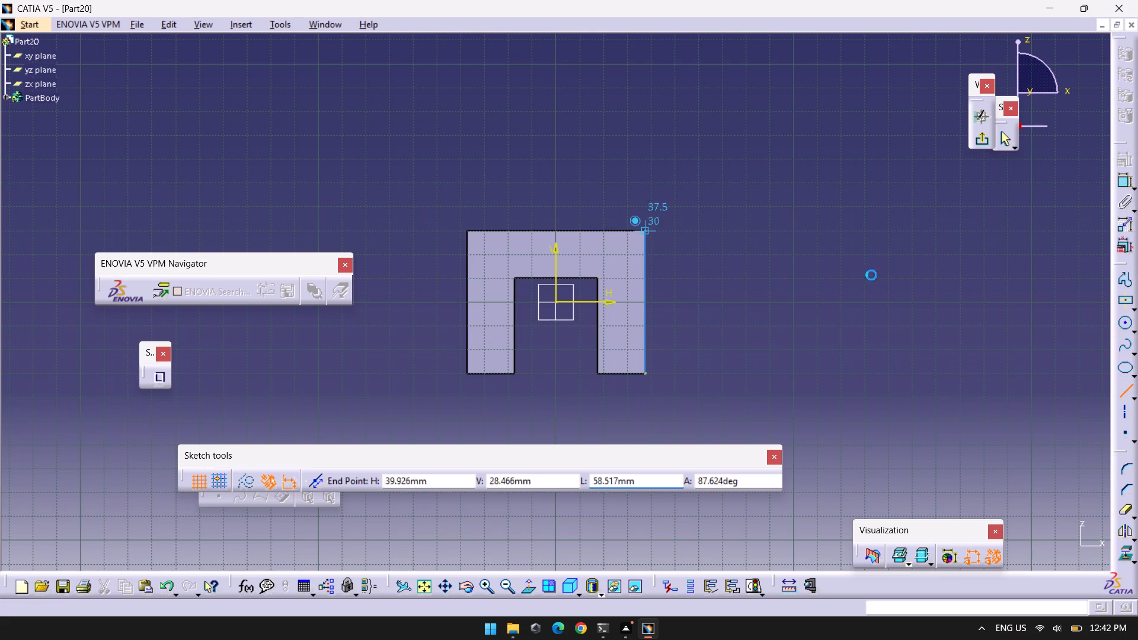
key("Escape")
Draw a 15 mm horizontal line outward from the upper end of the projected edge with the Profile tool.
left_click(1125, 276)
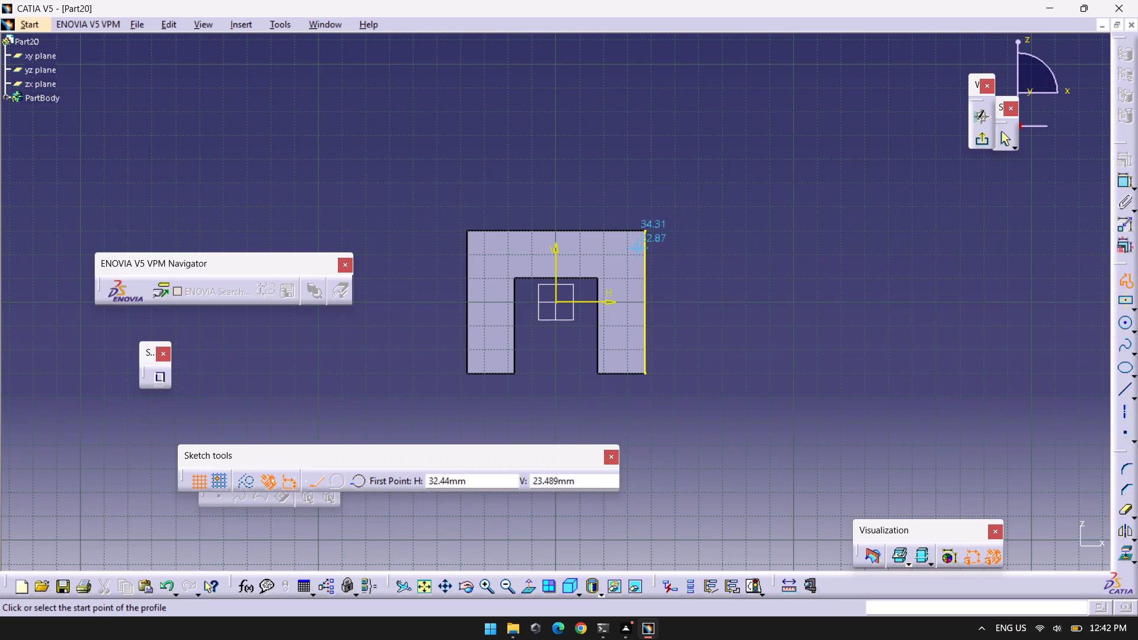
left_click(647, 232)
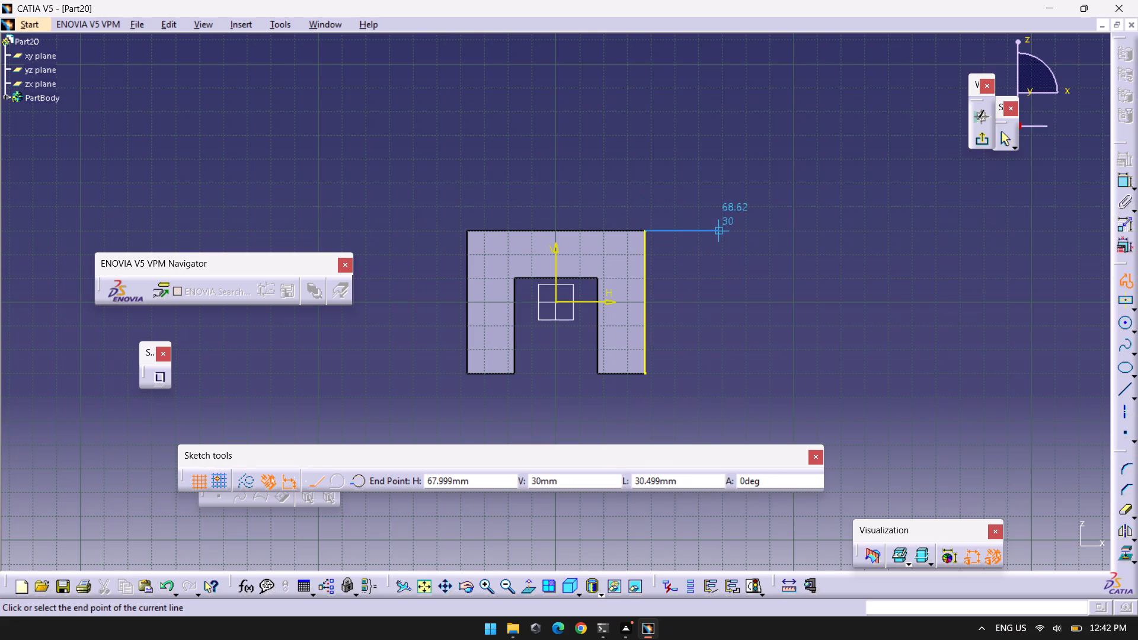
key("Tab")
key("Tab")
key("Tab")
type("15")
key("Return")
left_click(714, 232)
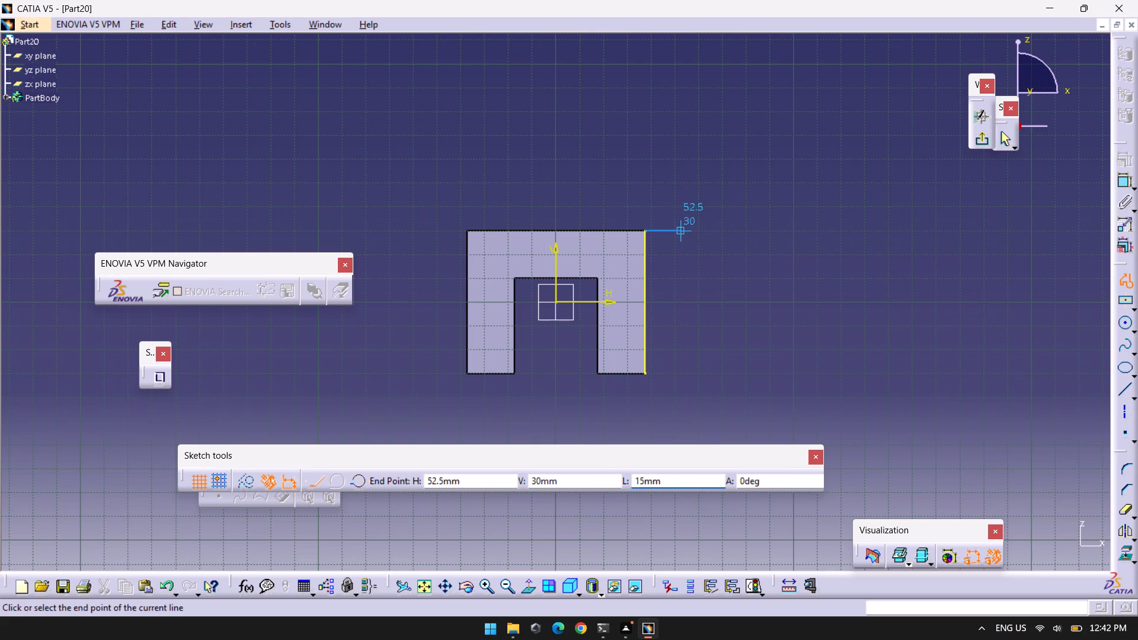
key("Escape")
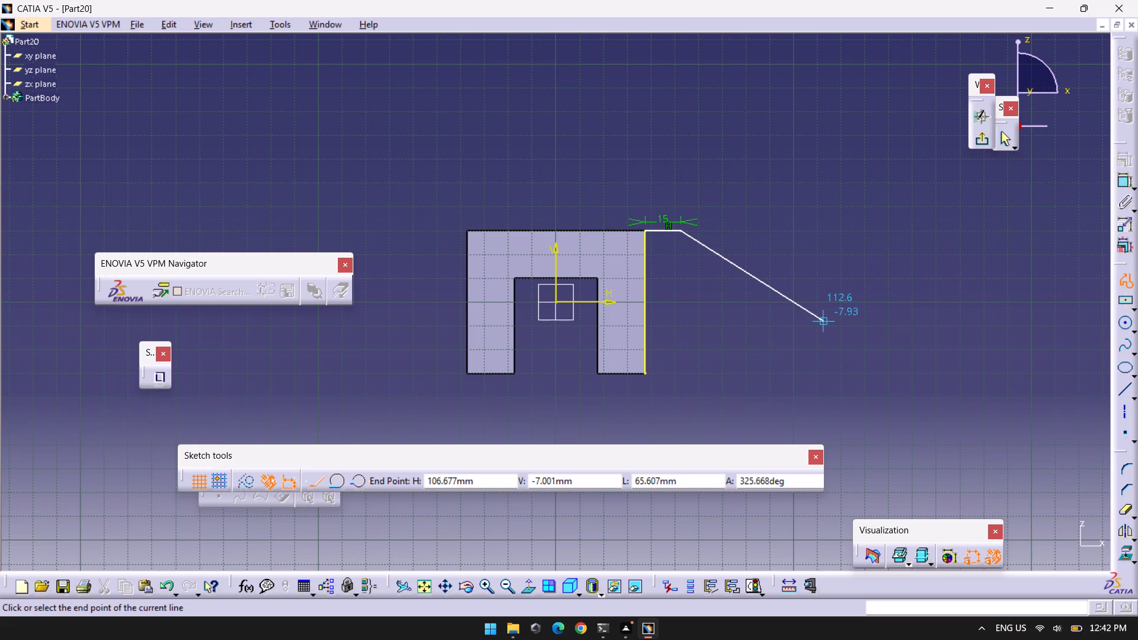
key("Escape")
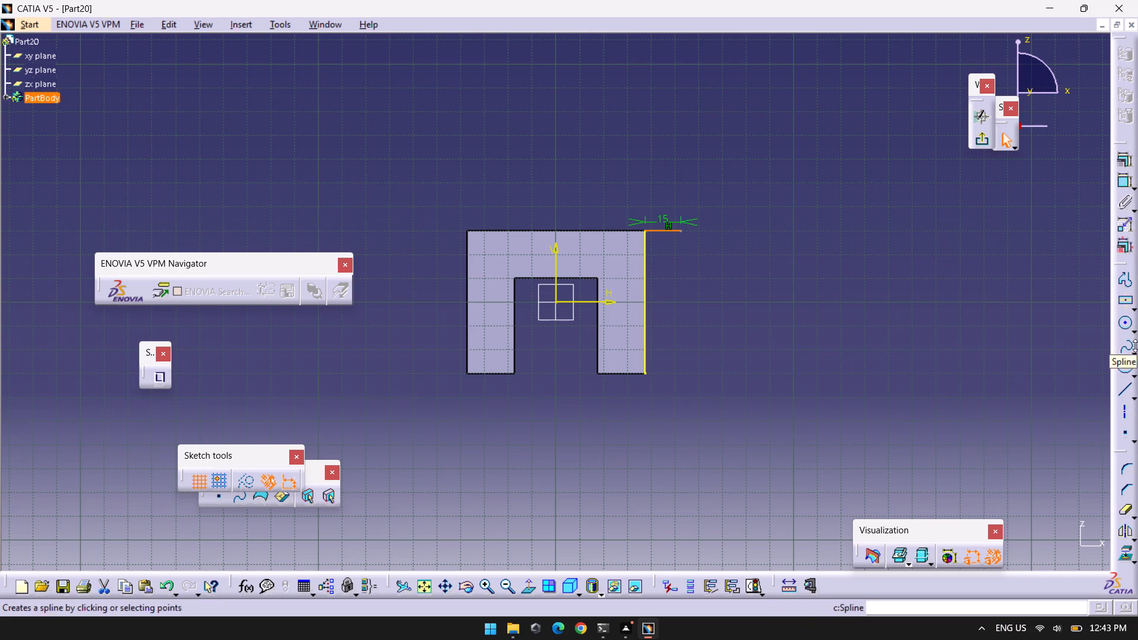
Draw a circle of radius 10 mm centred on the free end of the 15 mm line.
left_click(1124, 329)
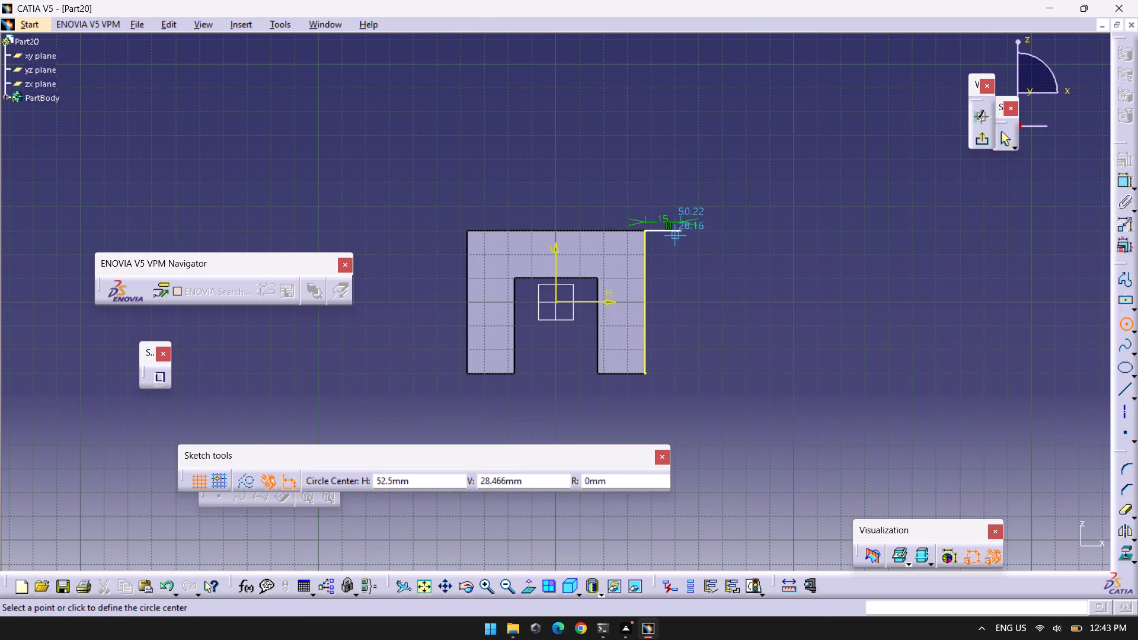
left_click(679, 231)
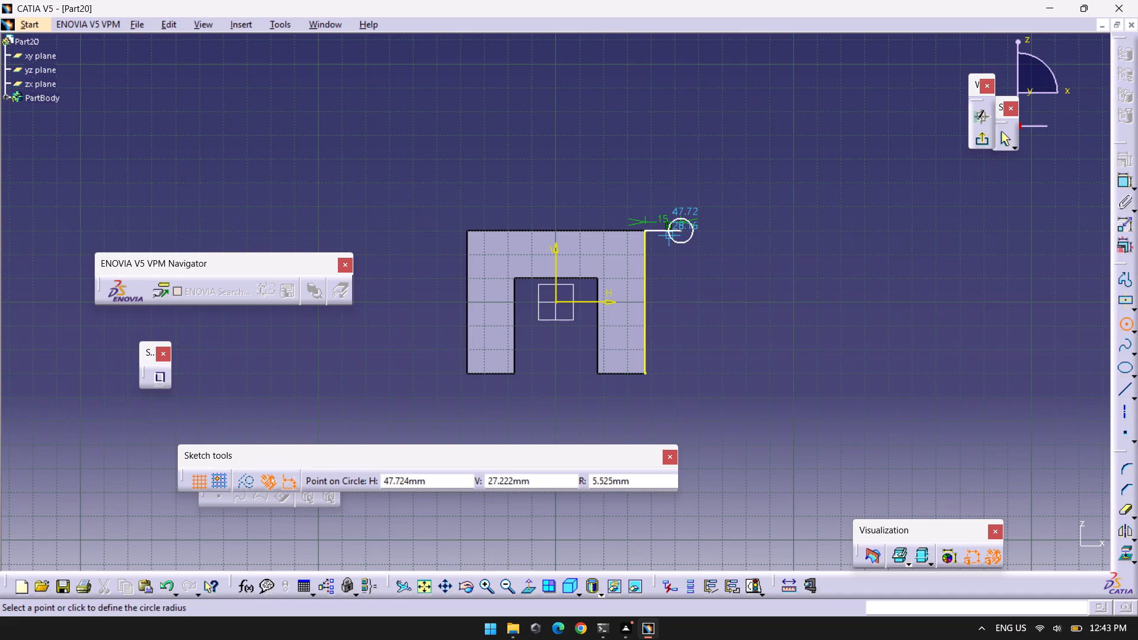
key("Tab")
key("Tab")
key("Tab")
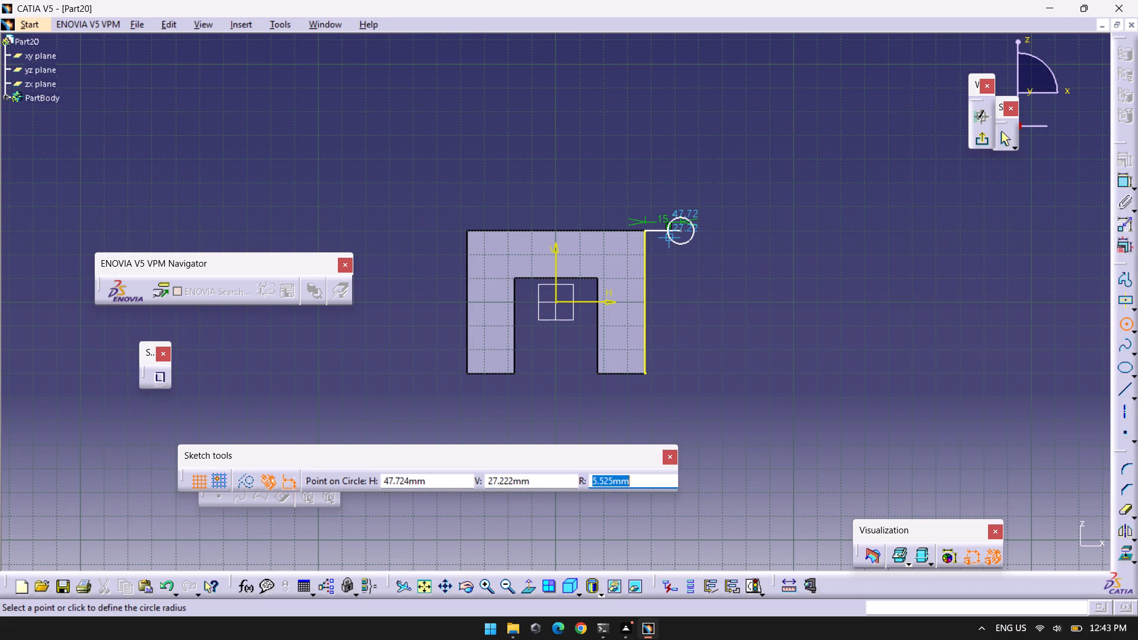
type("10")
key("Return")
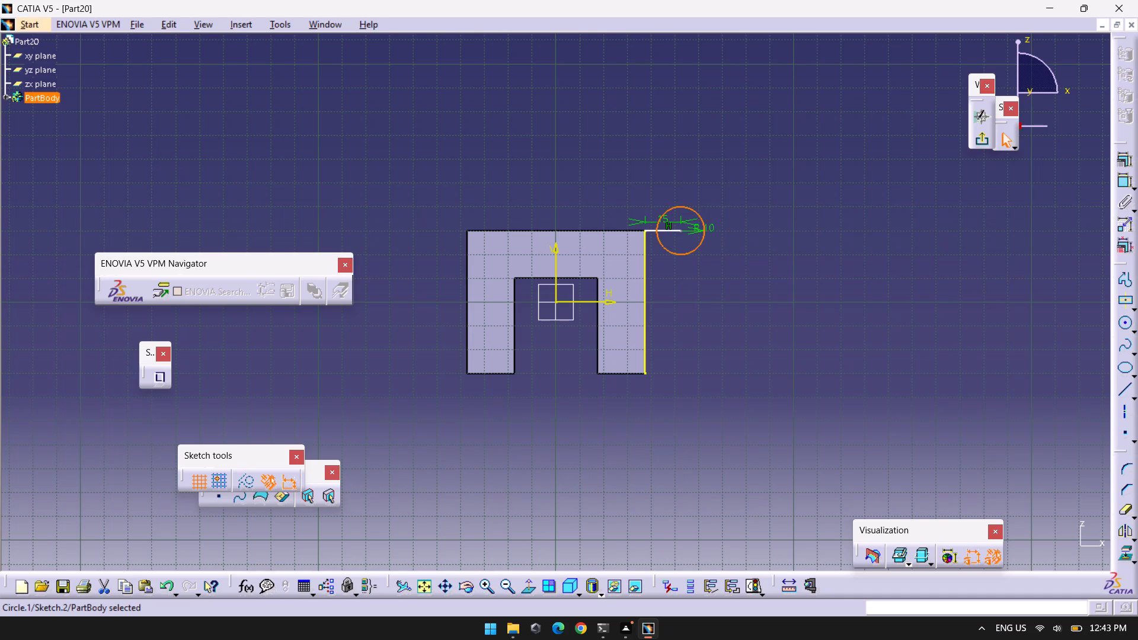
Draw a circle of radius 12 mm centred on the free end of the 15 mm line.
left_click(1125, 326)
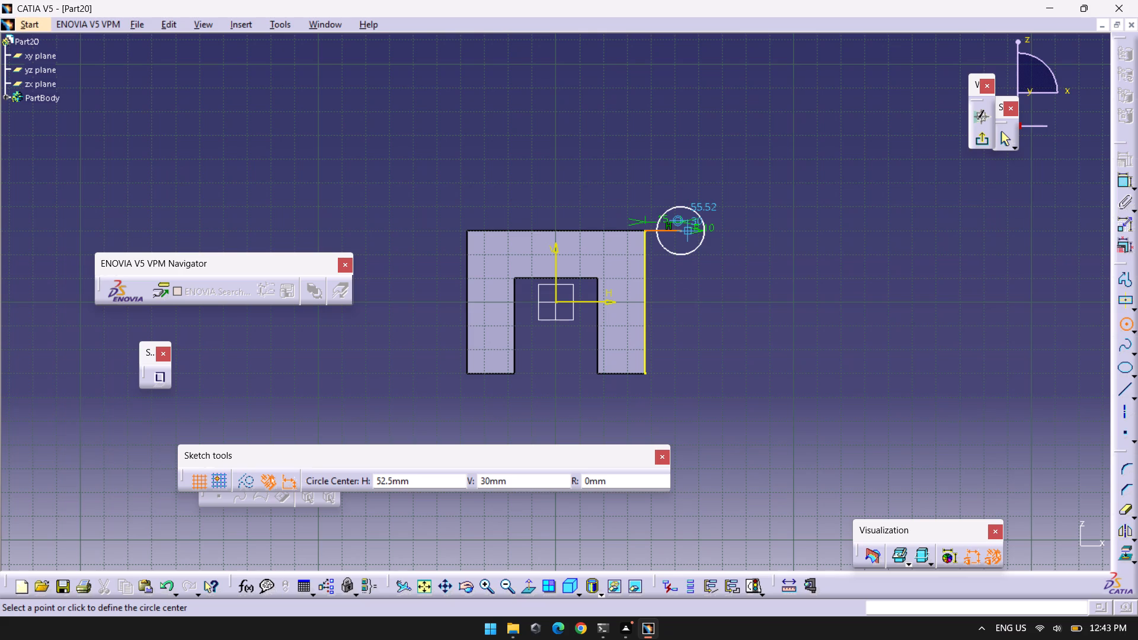
left_click(683, 231)
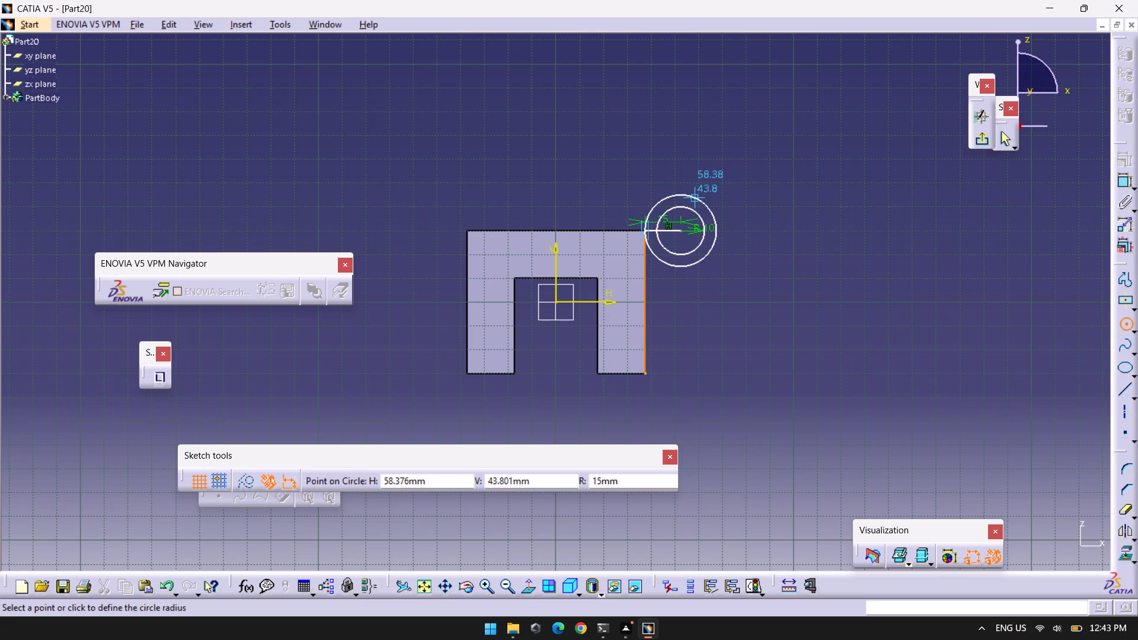
key("Tab")
key("Tab")
key("Tab")
type("12")
key("Return")
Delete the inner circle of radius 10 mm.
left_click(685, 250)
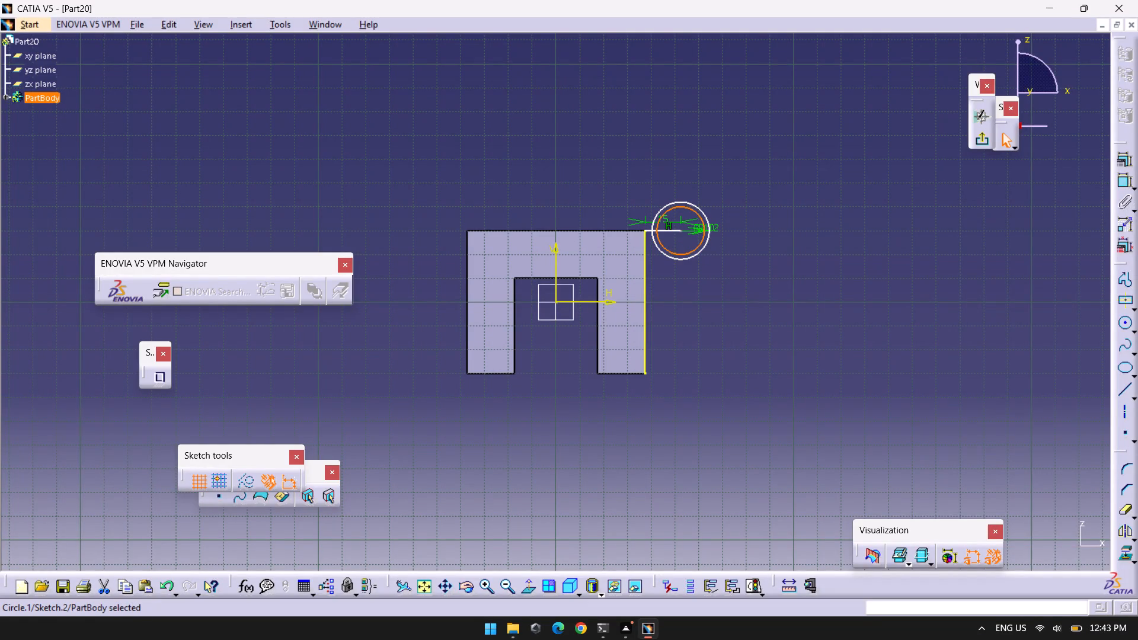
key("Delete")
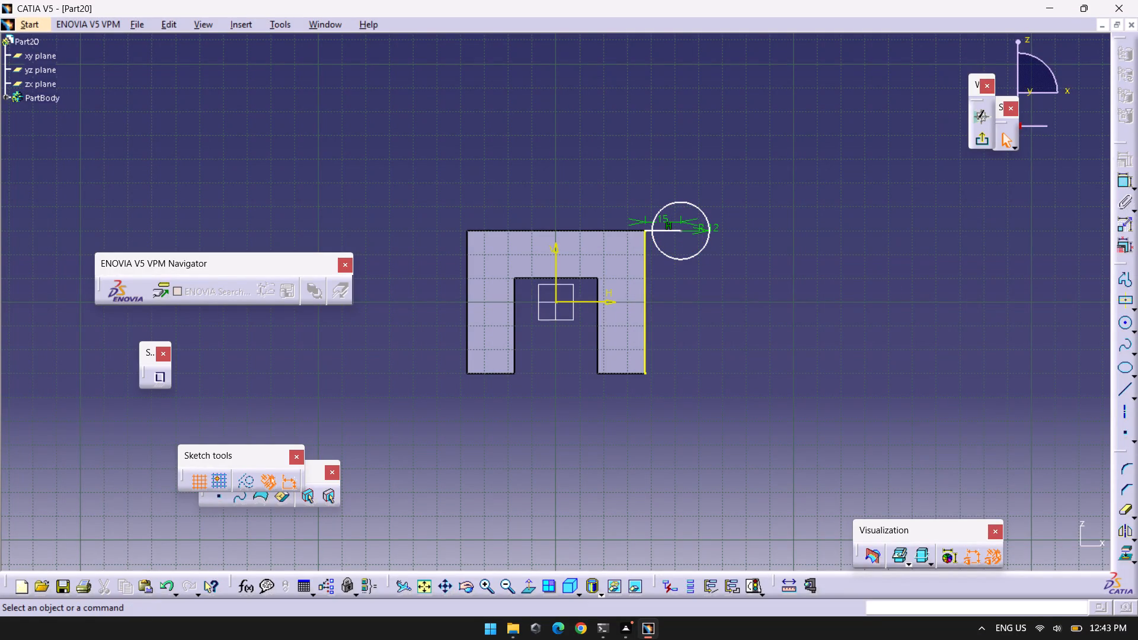
Undo the circle, the 15 mm line and the projected edge, and exit the end-face sketch.
left_click(1130, 323)
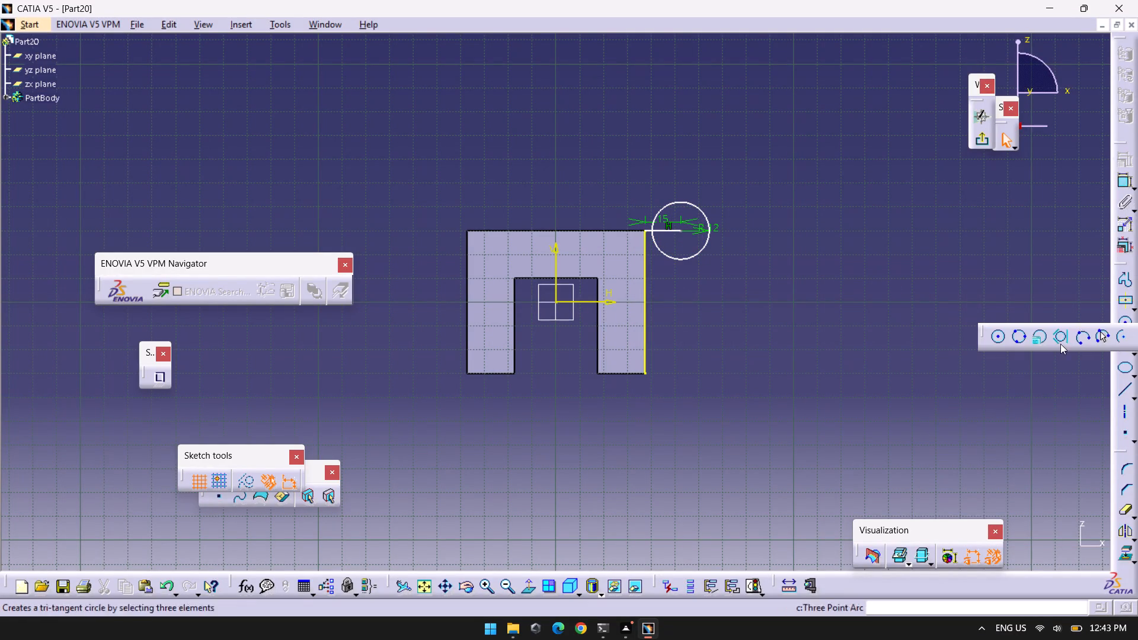
left_click(1000, 334)
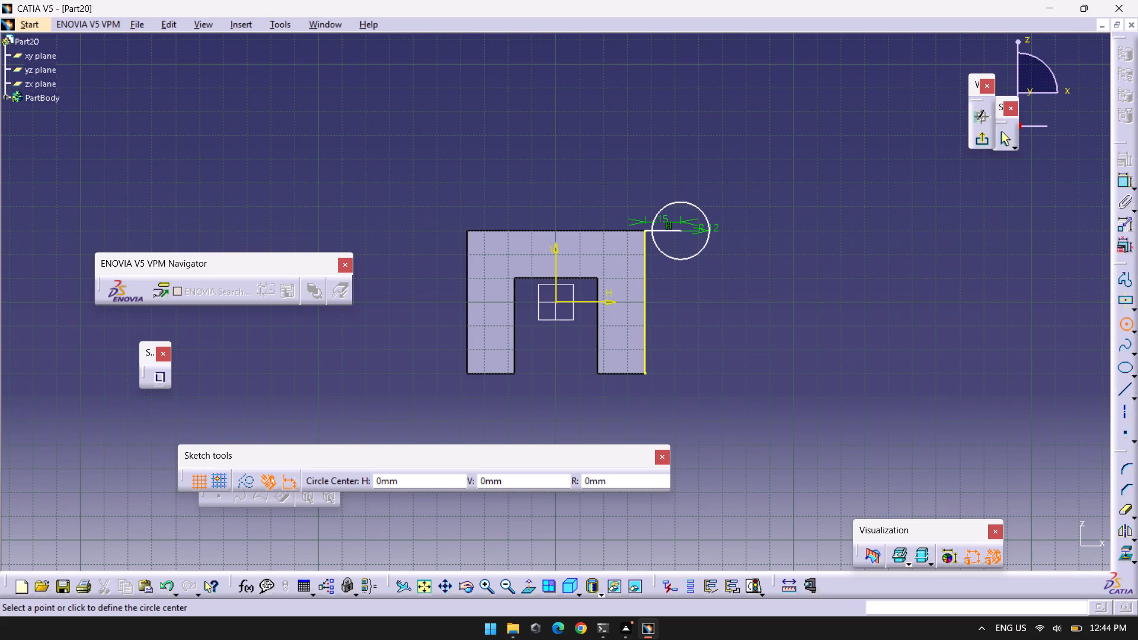
key("ctrl+z")
key("ctrl+z")
key("ctrl+z")
key("ctrl+z")
key("ctrl+z")
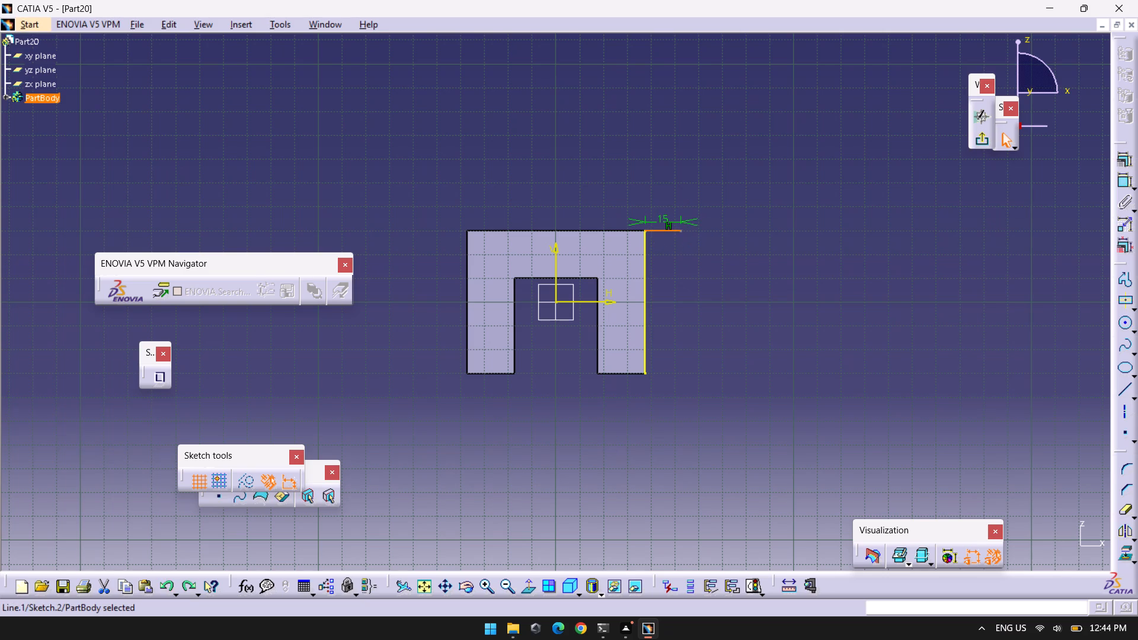
key("ctrl+z")
key("ctrl+z")
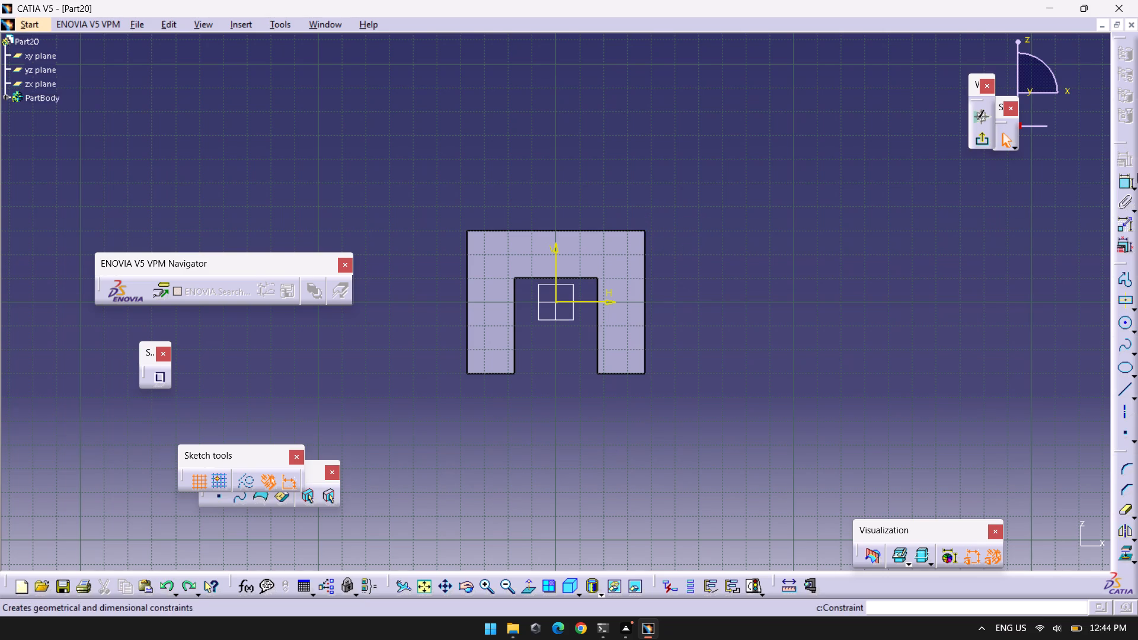
left_click(984, 139)
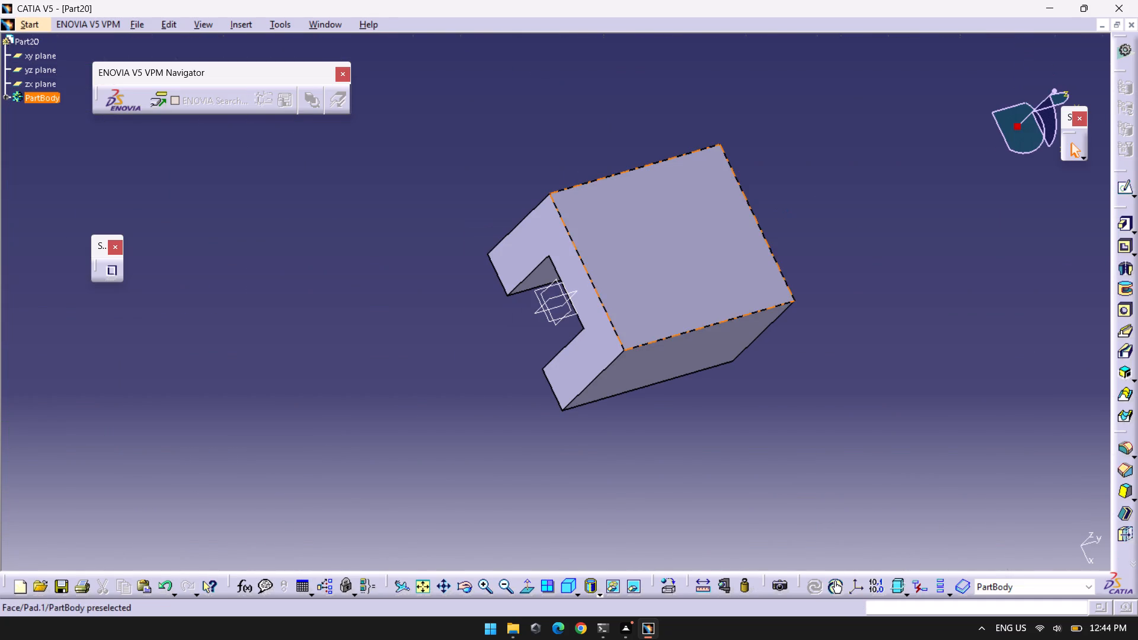
Start a new sketch on the block's long outer side face.
middle_click_drag(798, 452, 789, 447)
right_click(798, 452)
right_click_drag(789, 447, 720, 259)
middle_click_drag(789, 447, 720, 259)
left_click(708, 261)
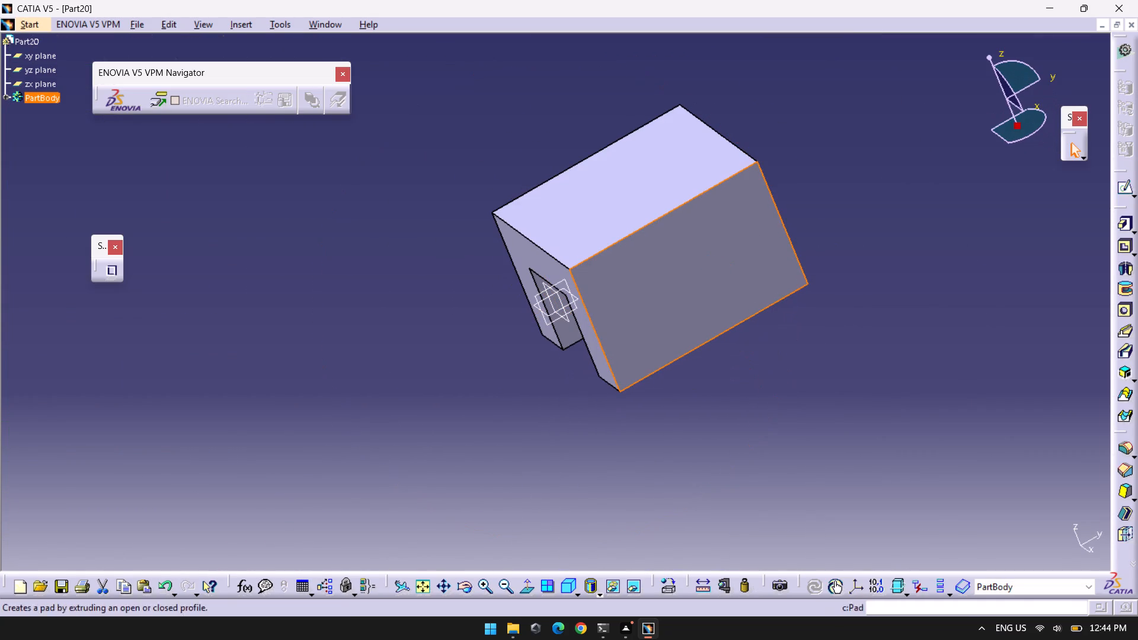
left_click(1126, 190)
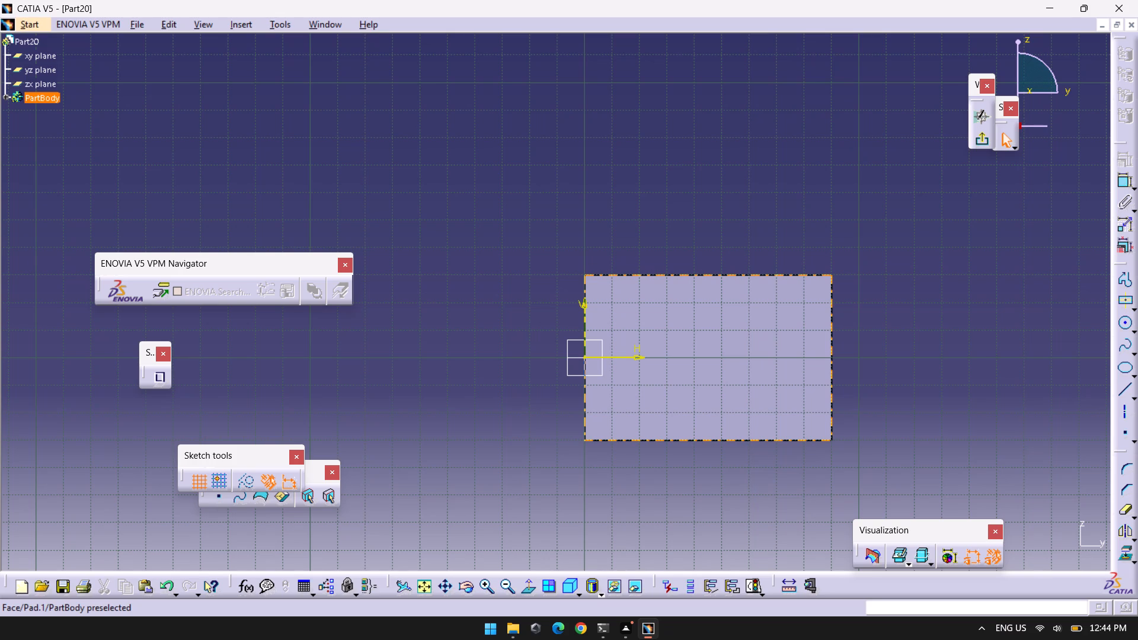
left_click(668, 385)
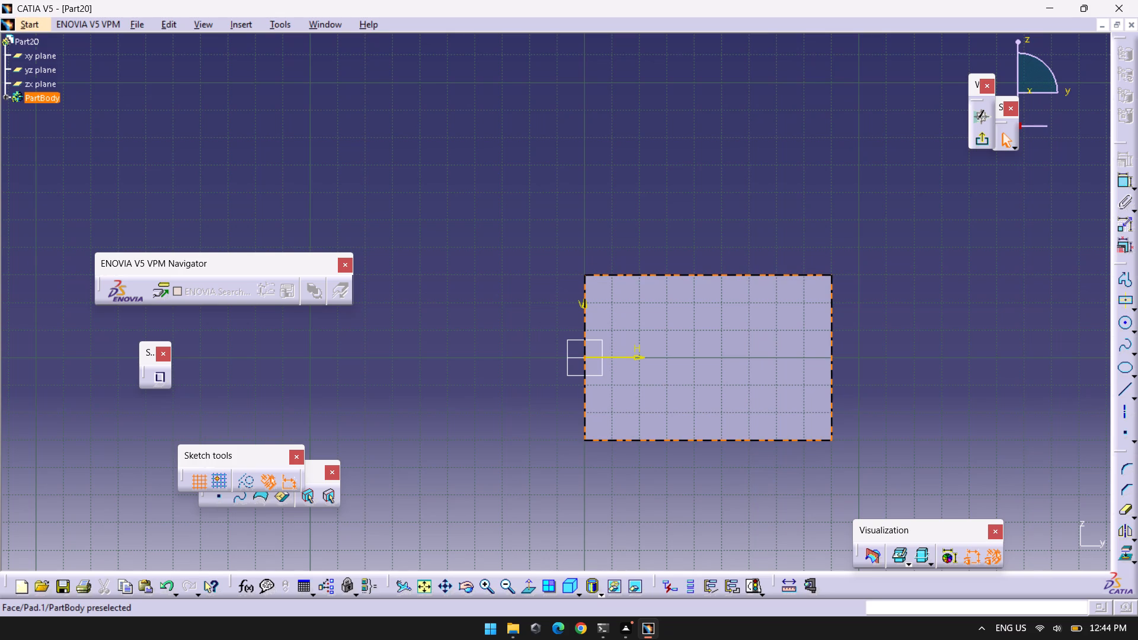
left_click(865, 369)
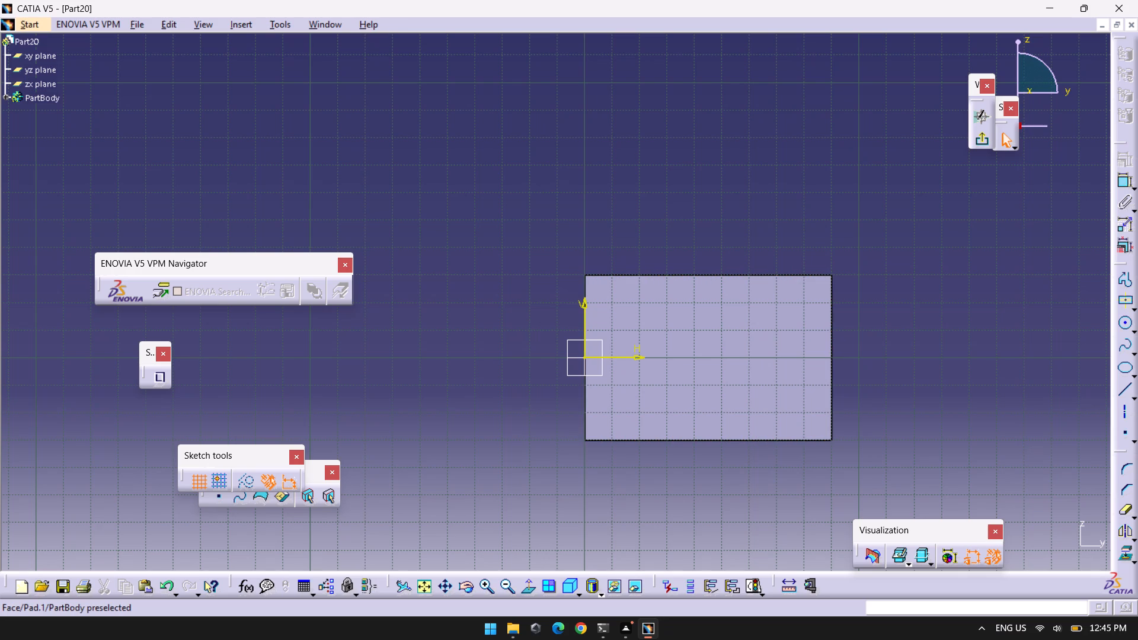
Project the upper edge of the side face onto the sketch plane.
left_click(589, 275)
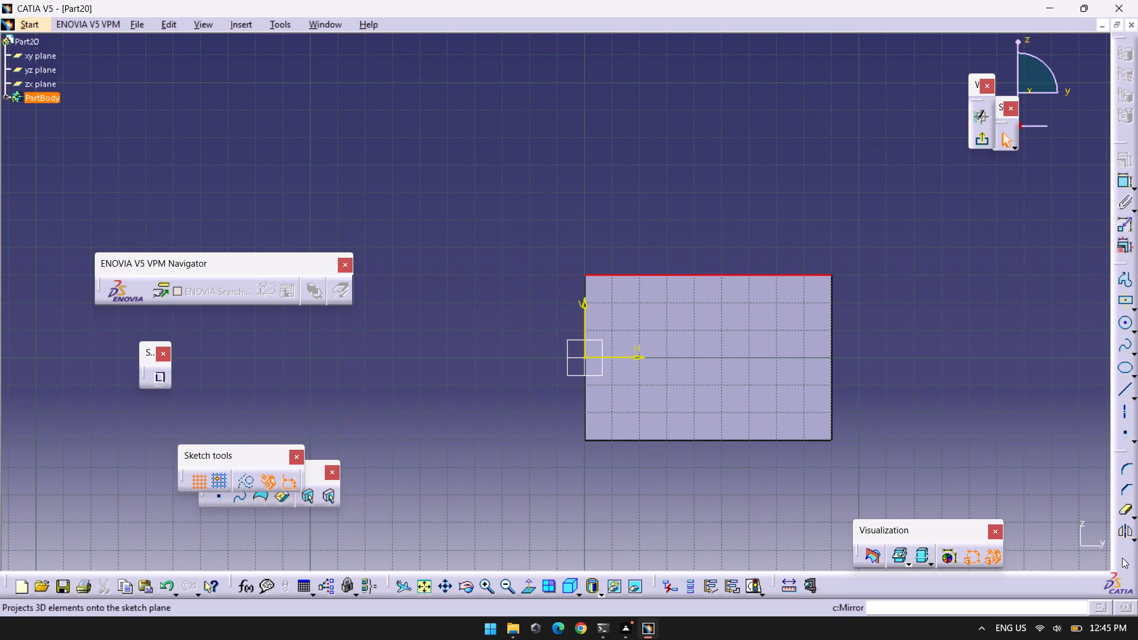
left_click(1128, 551)
left_click(871, 161)
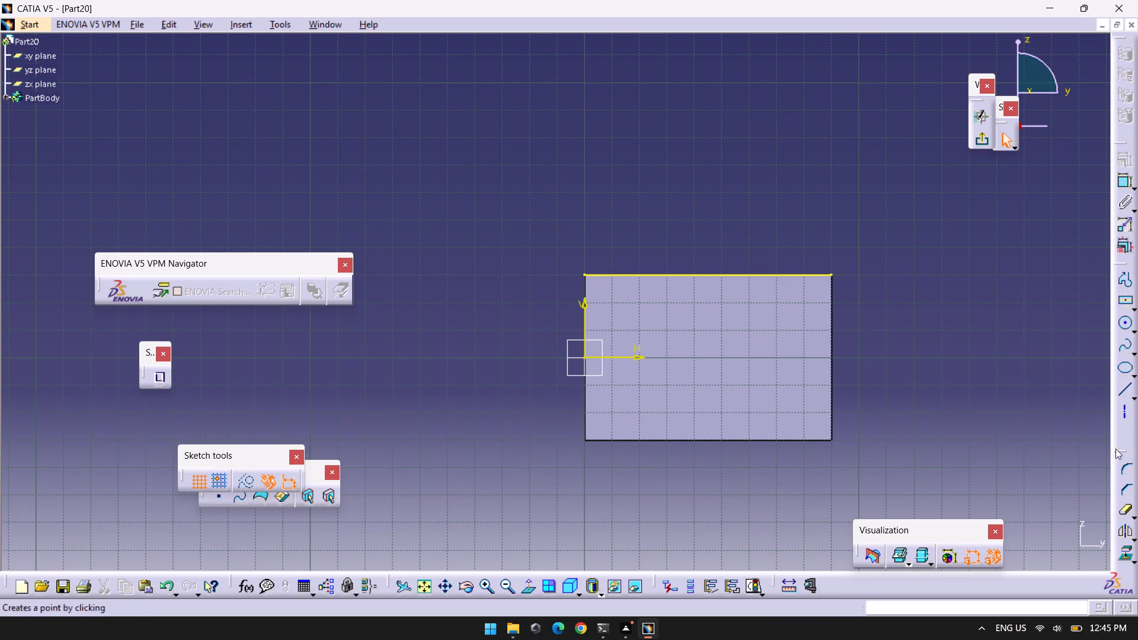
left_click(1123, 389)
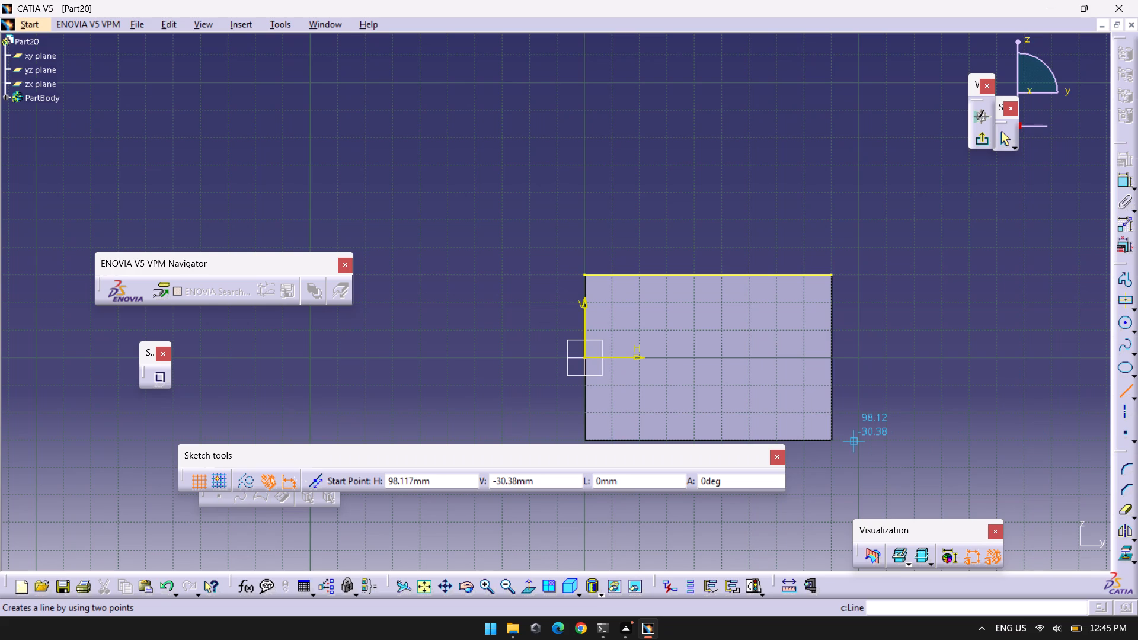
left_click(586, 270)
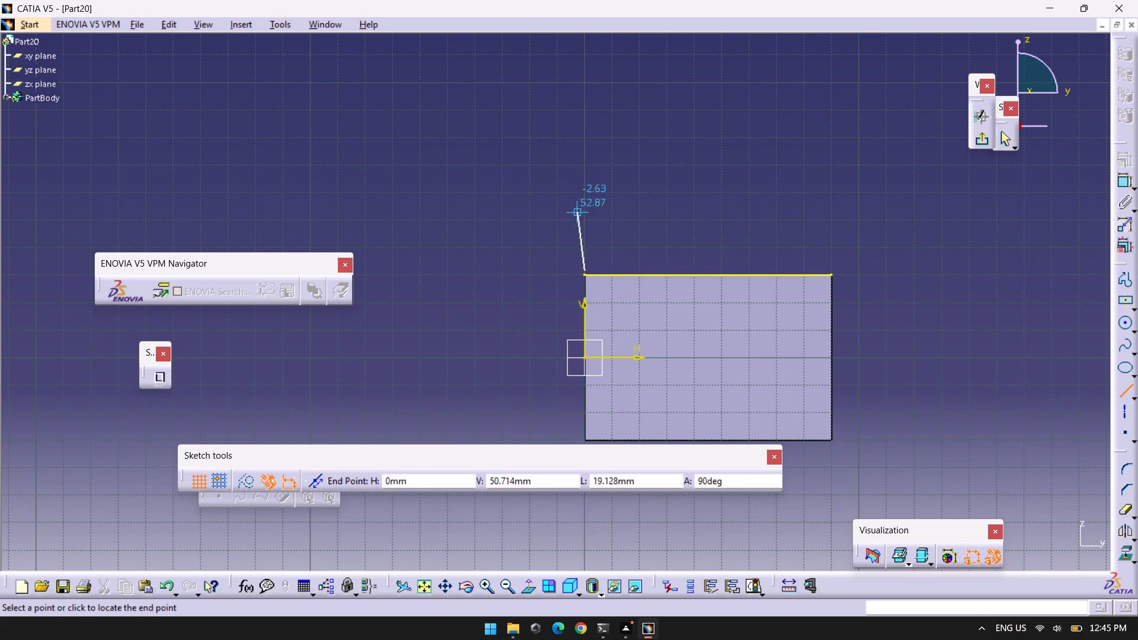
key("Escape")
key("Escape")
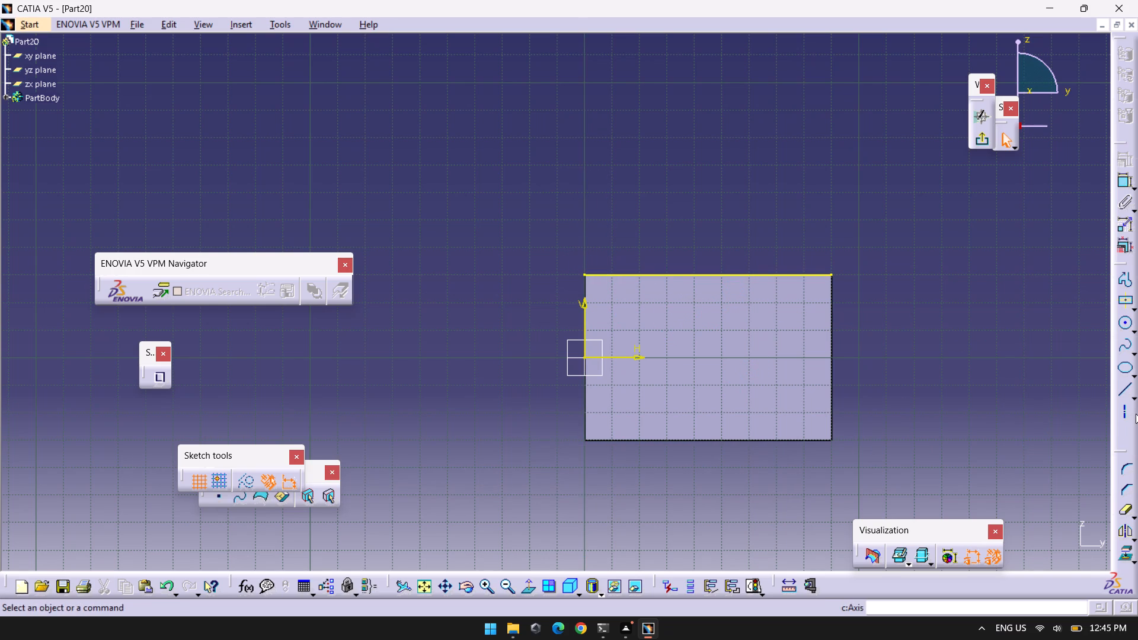
Draw a 20 mm vertical line upward from the projected edge's end on the vertical sketch axis.
left_click(1123, 393)
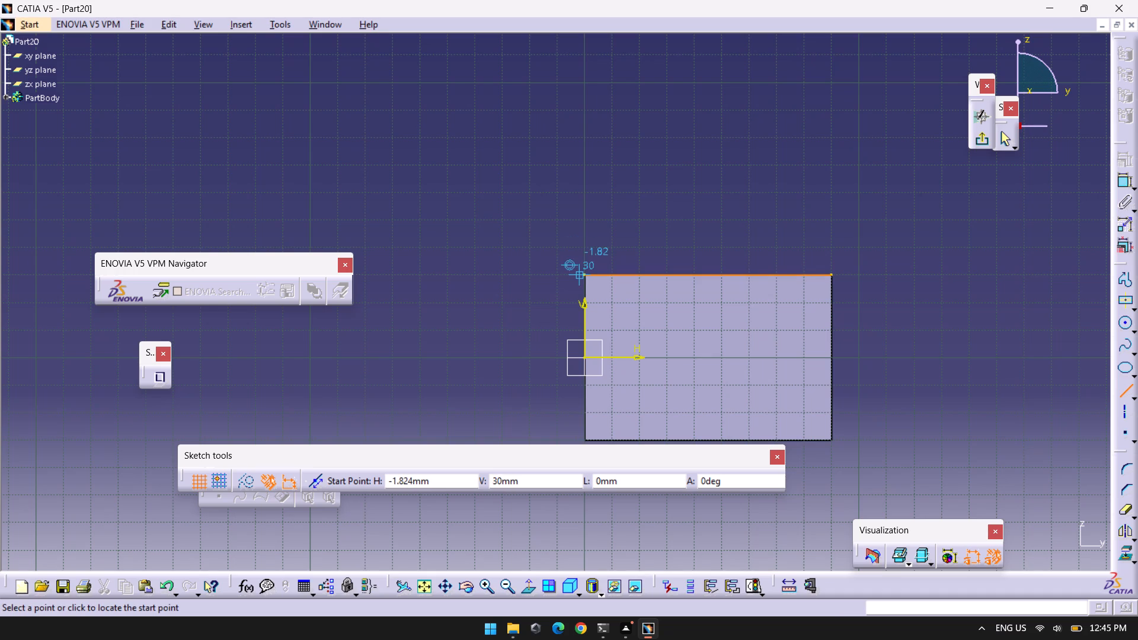
left_click(584, 277)
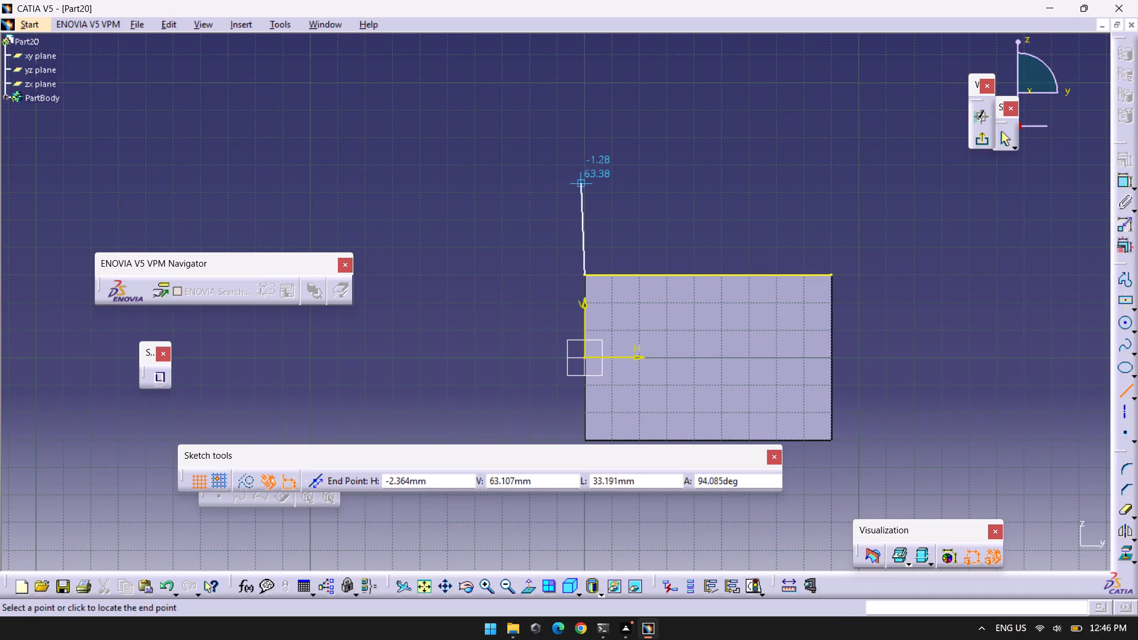
key("Tab")
key("Tab")
key("Tab")
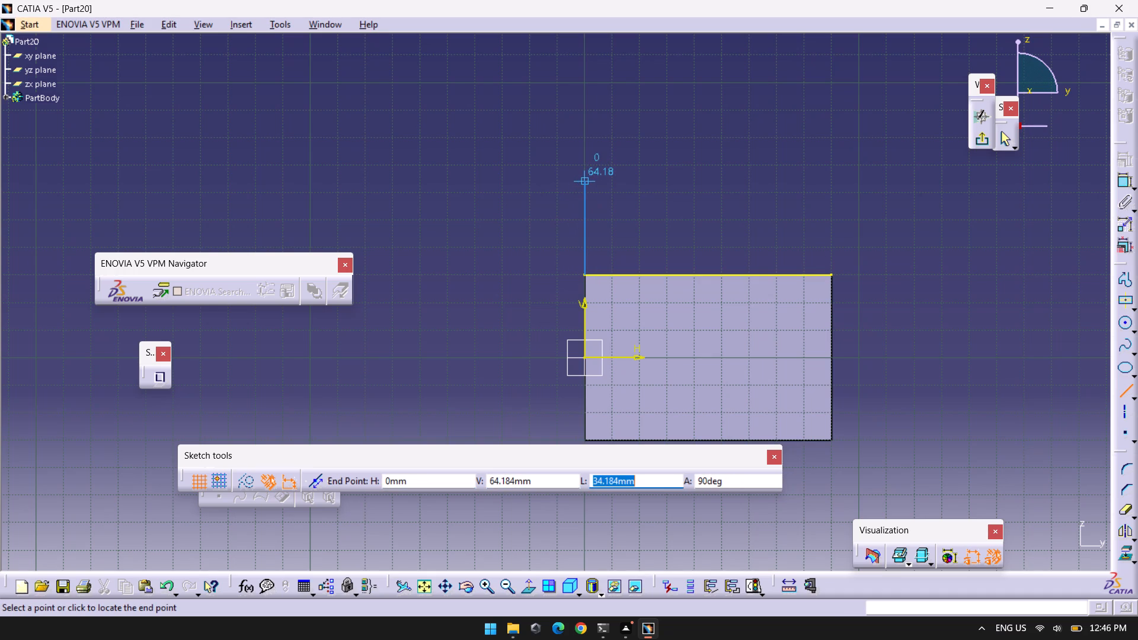
type("20")
key("Return")
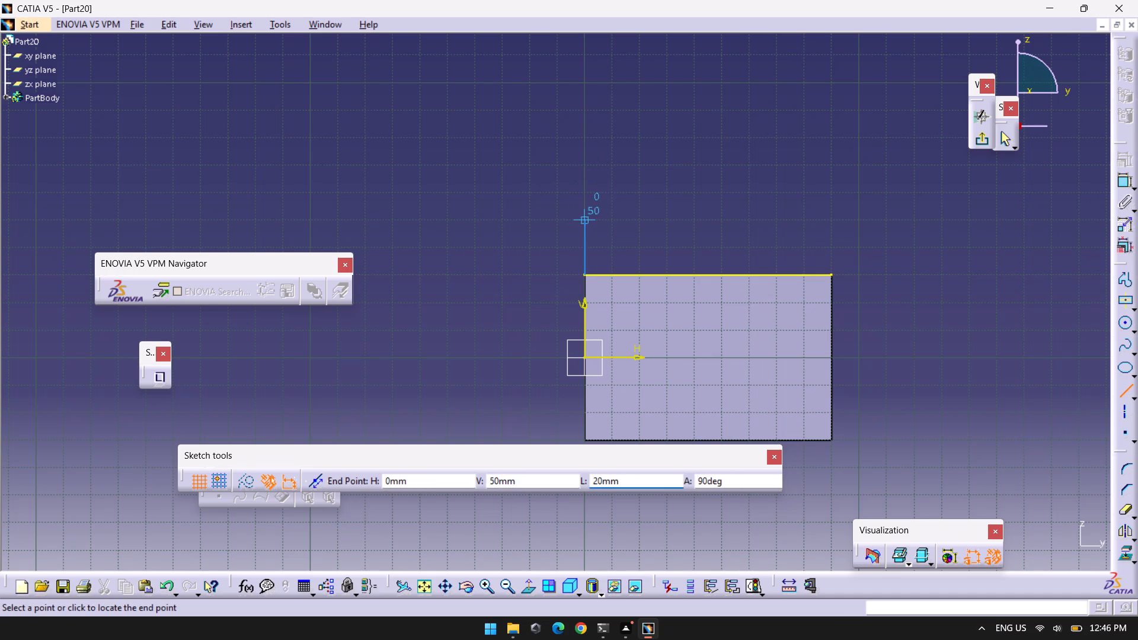
left_click(586, 201)
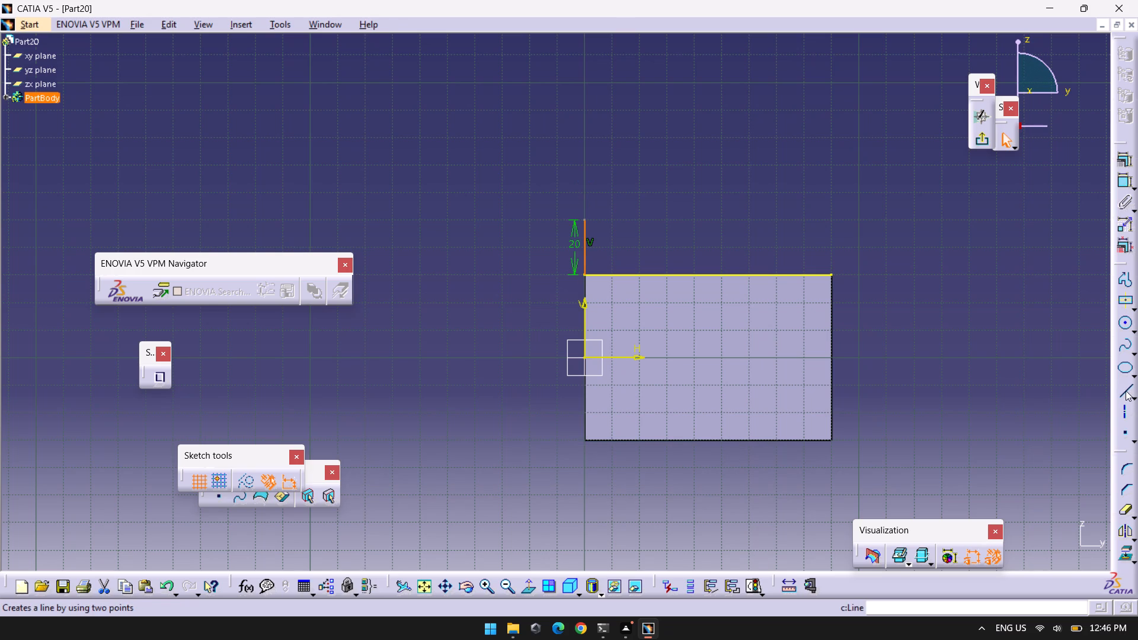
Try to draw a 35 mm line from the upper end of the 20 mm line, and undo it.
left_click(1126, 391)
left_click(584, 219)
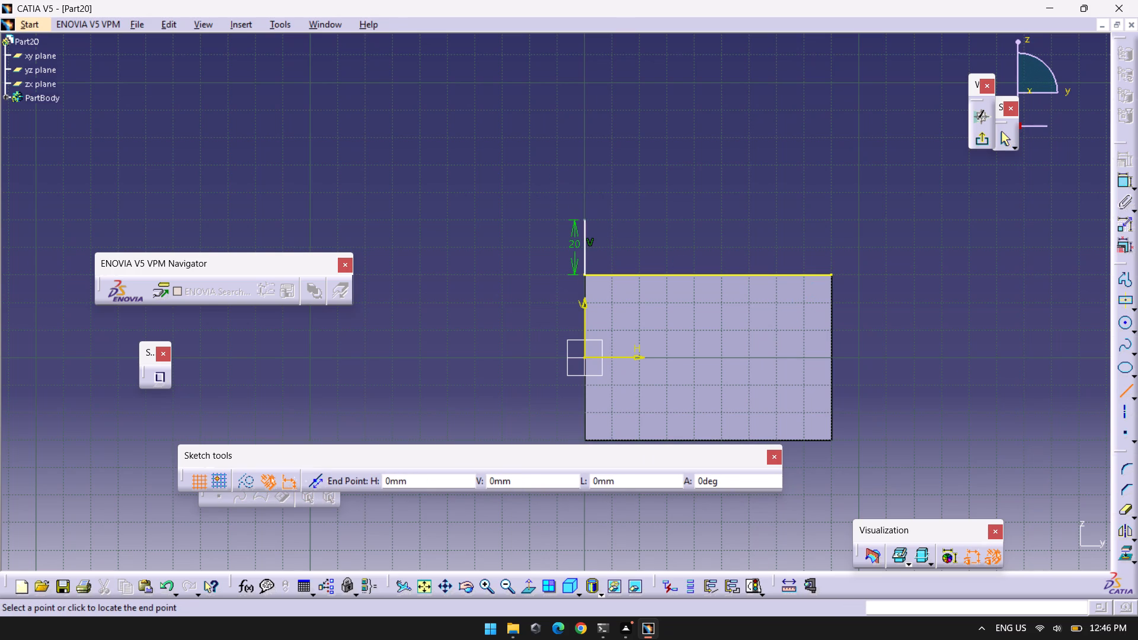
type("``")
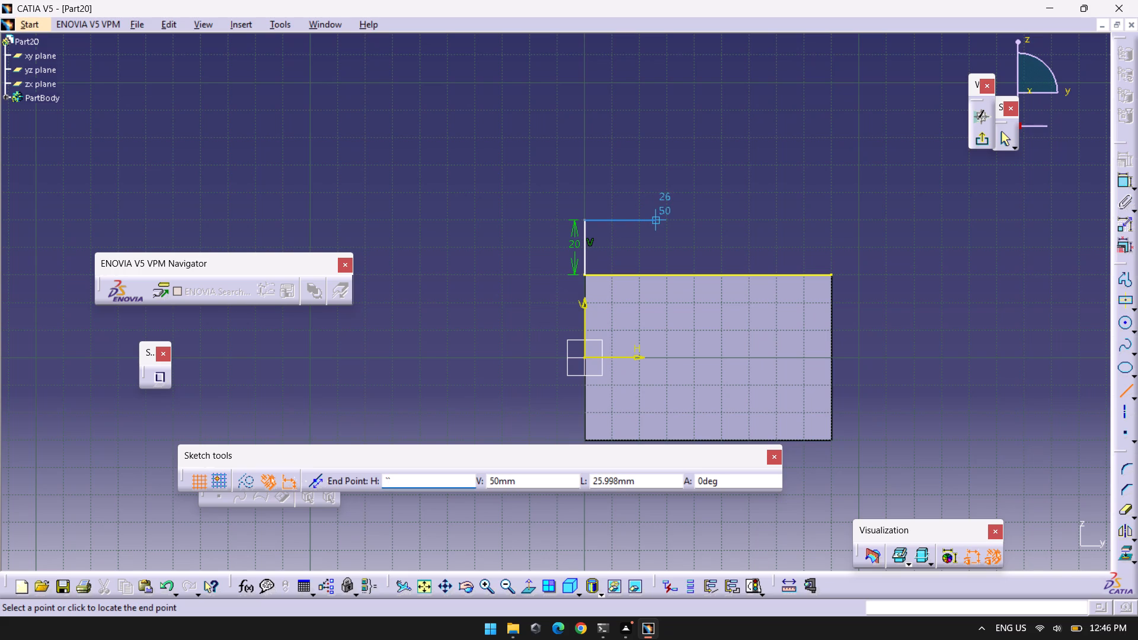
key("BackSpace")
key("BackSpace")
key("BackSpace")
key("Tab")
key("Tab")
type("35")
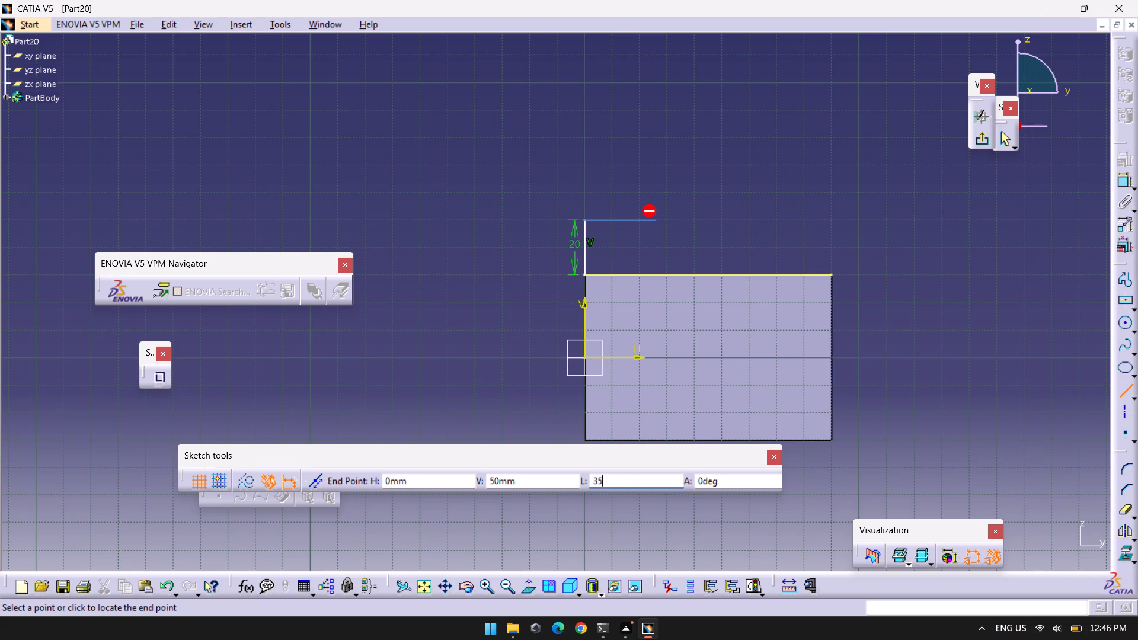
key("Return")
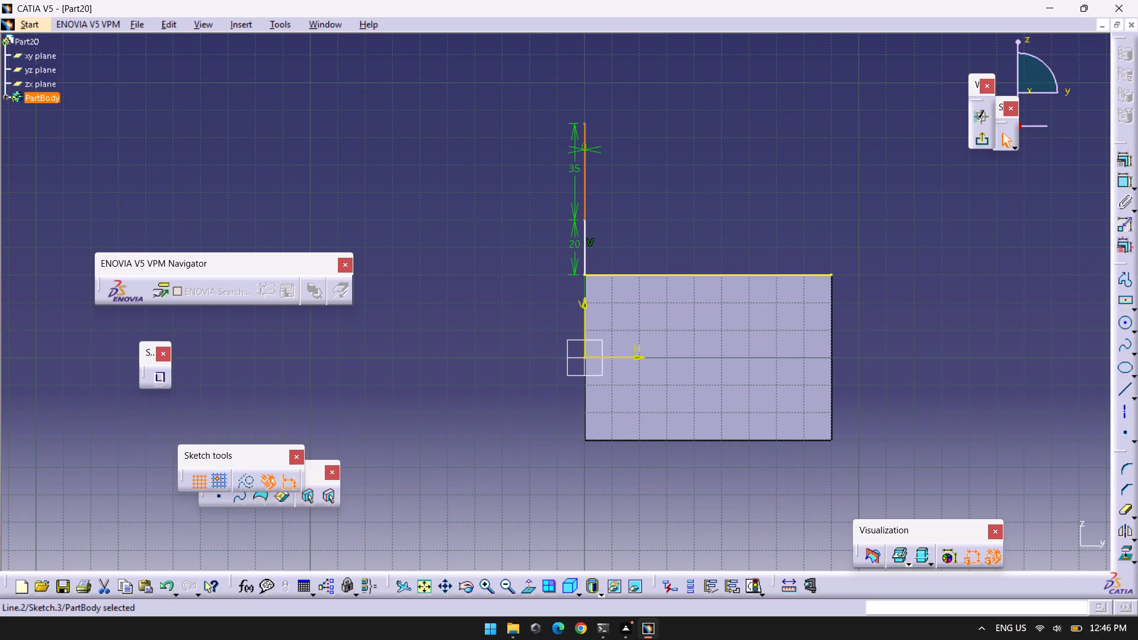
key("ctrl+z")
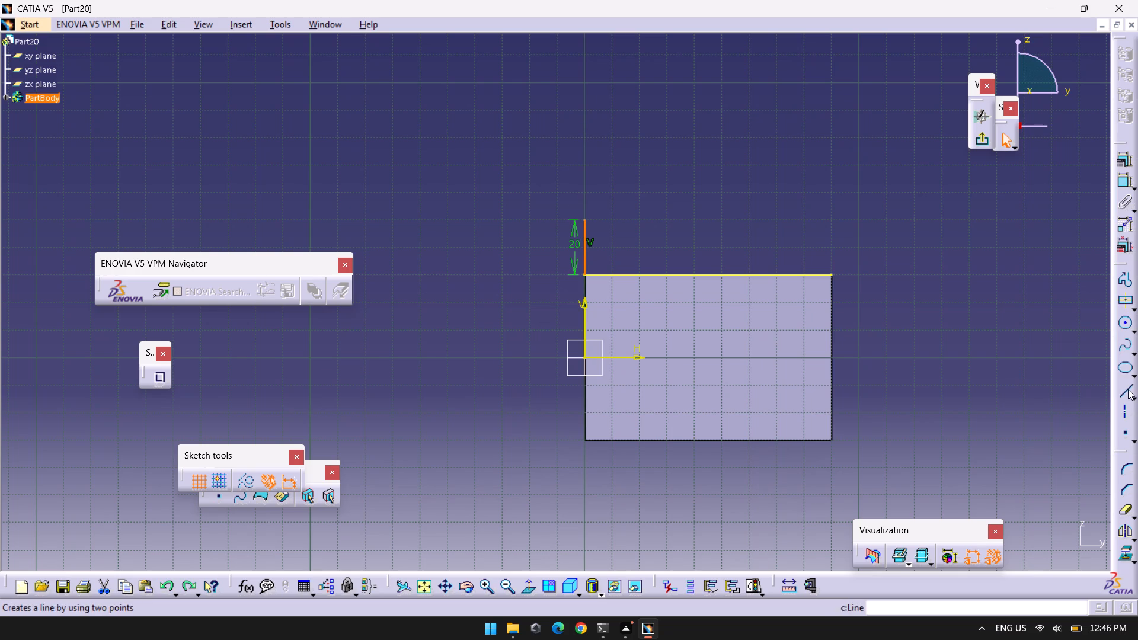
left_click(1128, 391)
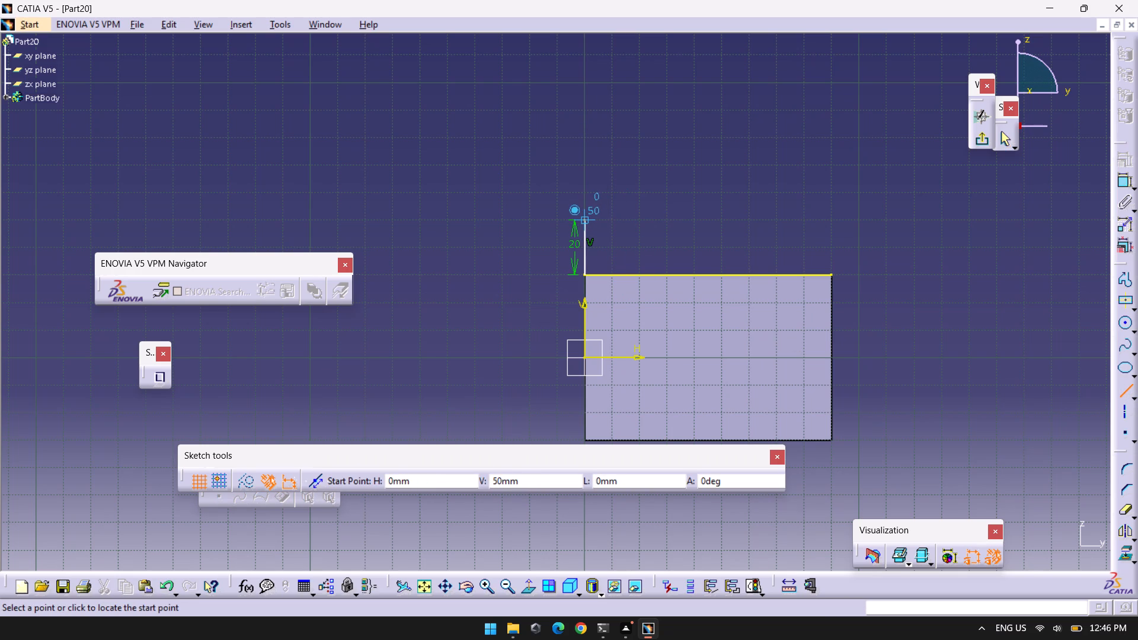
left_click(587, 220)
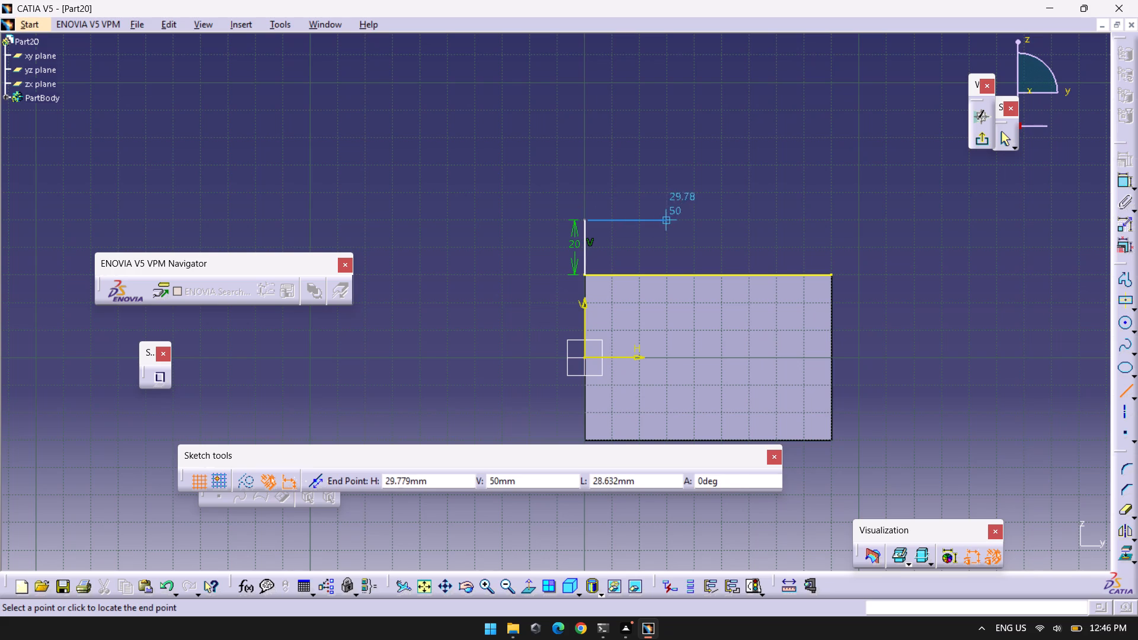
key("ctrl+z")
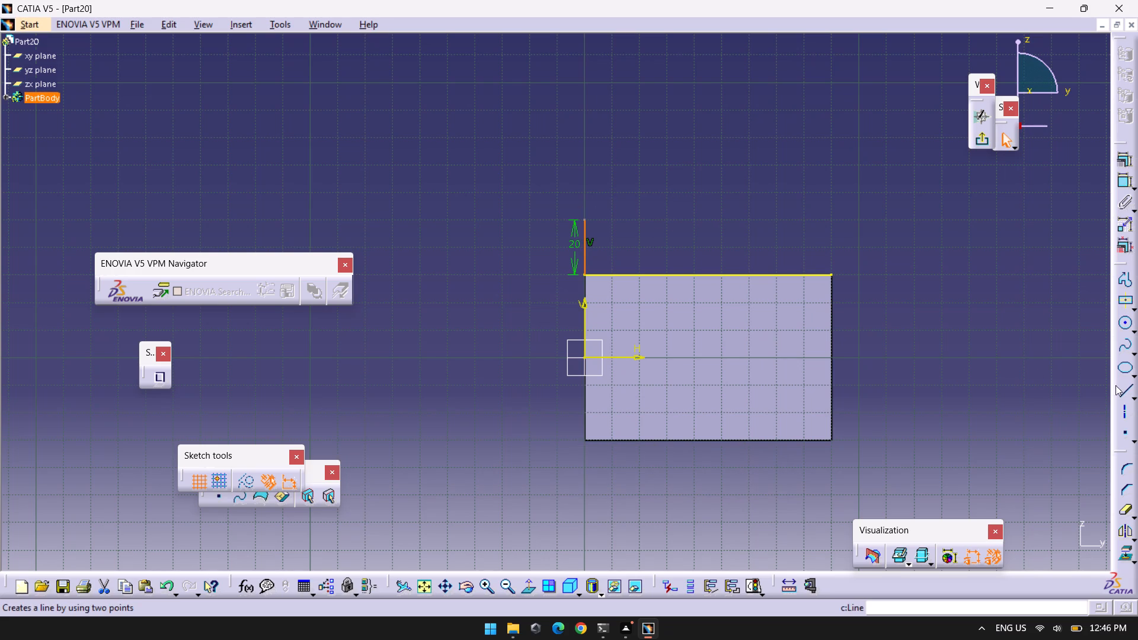
Draw a 35 mm horizontal line over the block from the upper end of the 20 mm vertical line.
left_click(1123, 396)
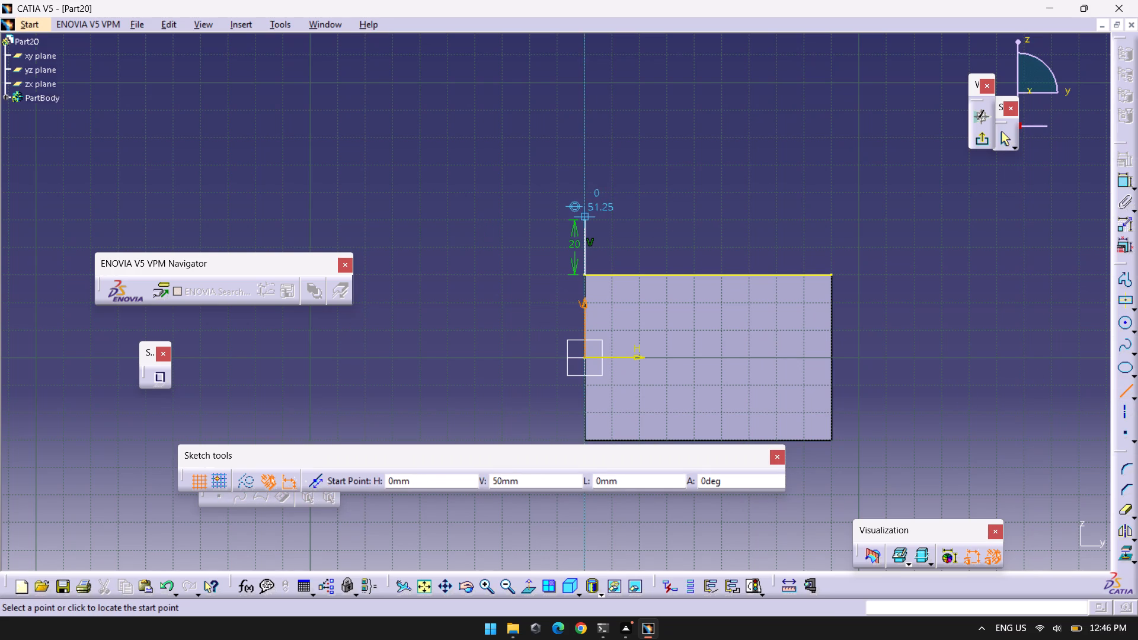
left_click(585, 223)
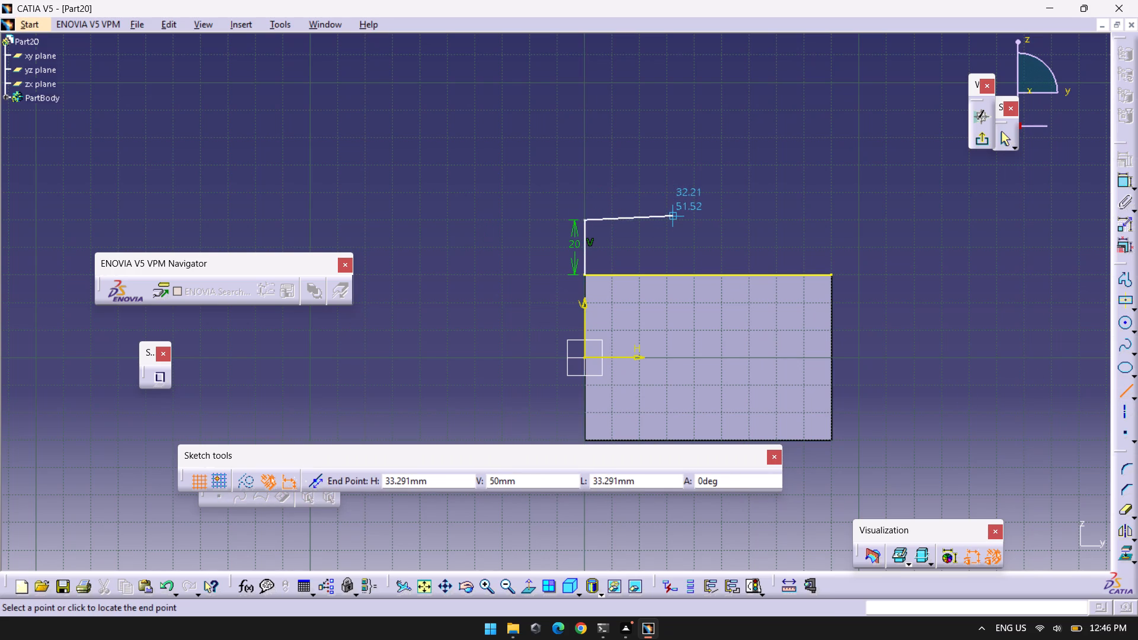
key("Tab")
key("Tab")
key("Tab")
type("35")
key("Return")
left_click(685, 217)
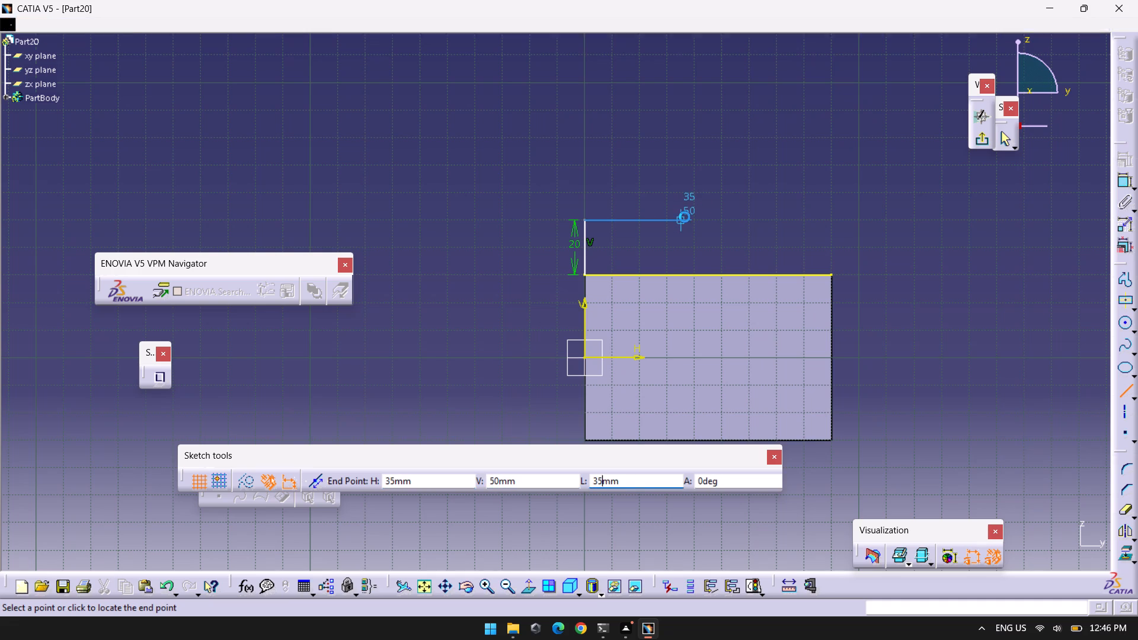
Draw a circle of radius 10 mm centred on the free end of the 35 mm horizontal line.
left_click(1126, 317)
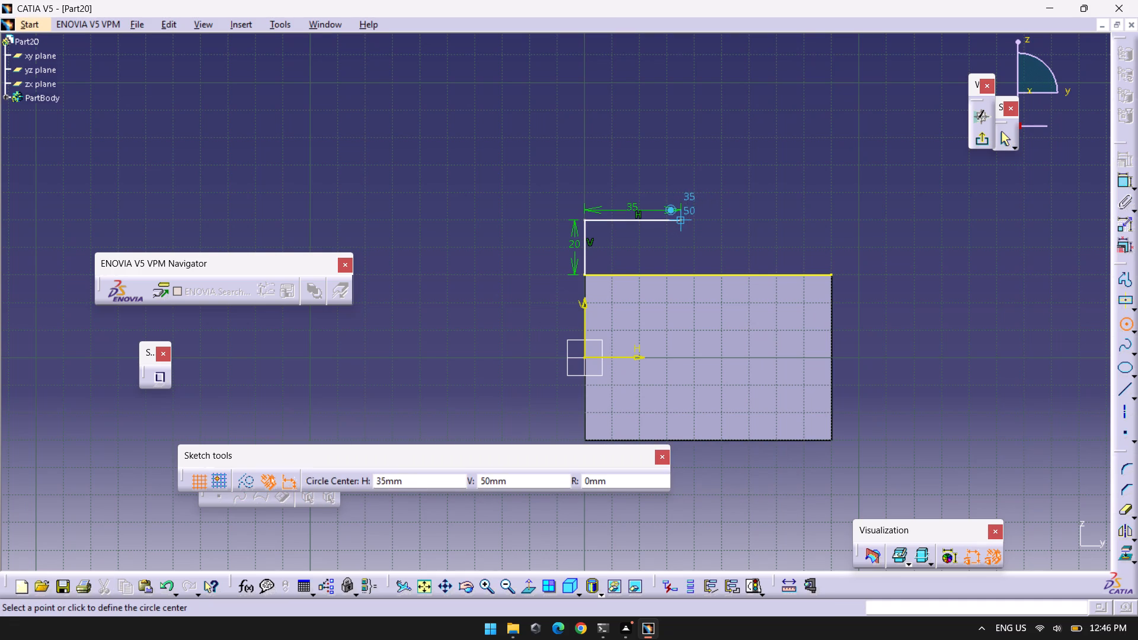
left_click(679, 222)
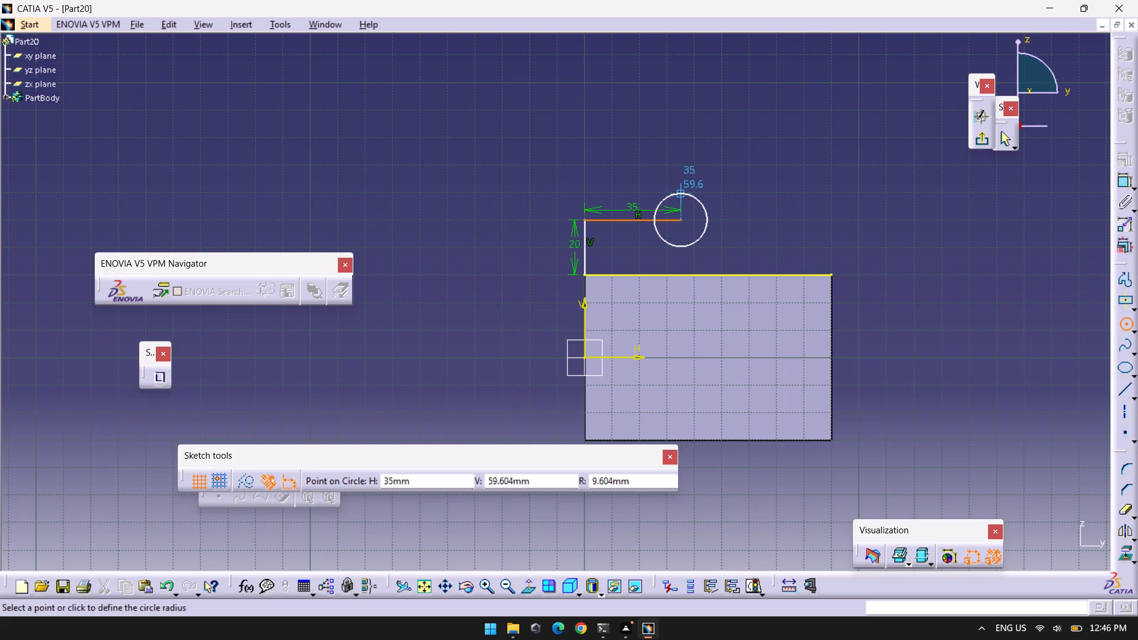
key("Tab")
key("Tab")
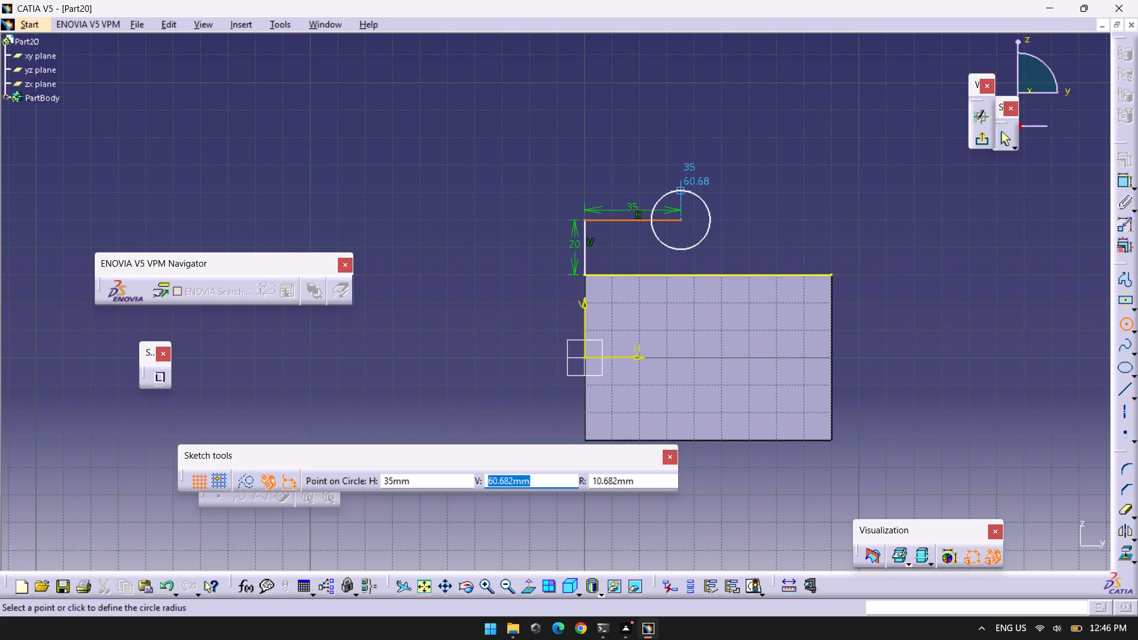
key("Tab")
type("10")
key("Return")
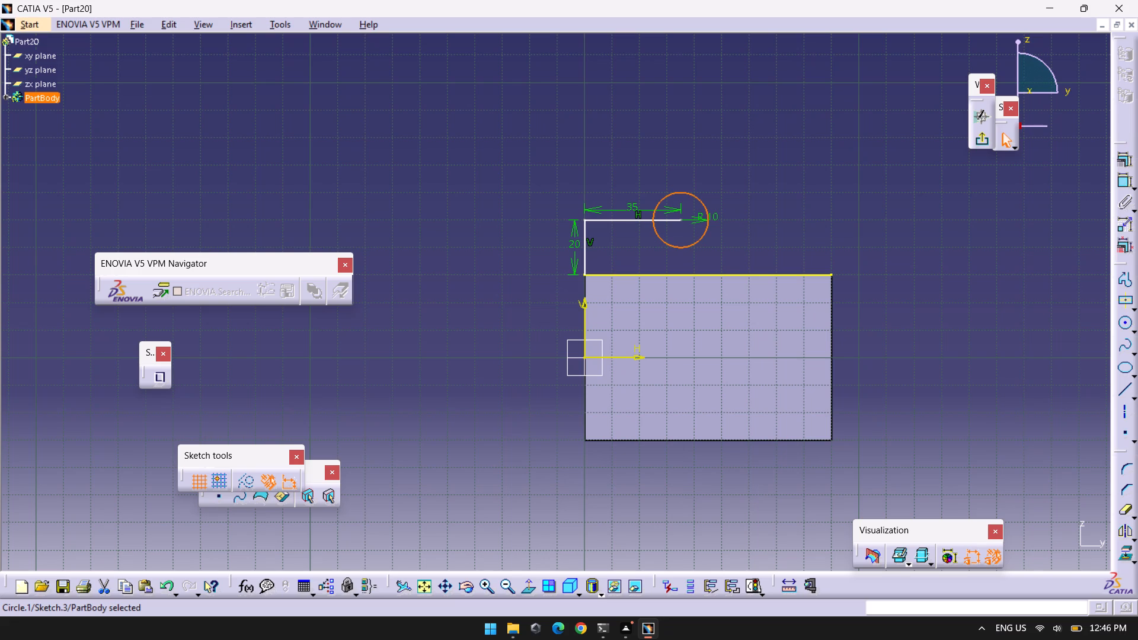
Mirror the 20 mm vertical line upward about the 35 mm horizontal line.
left_click(584, 245)
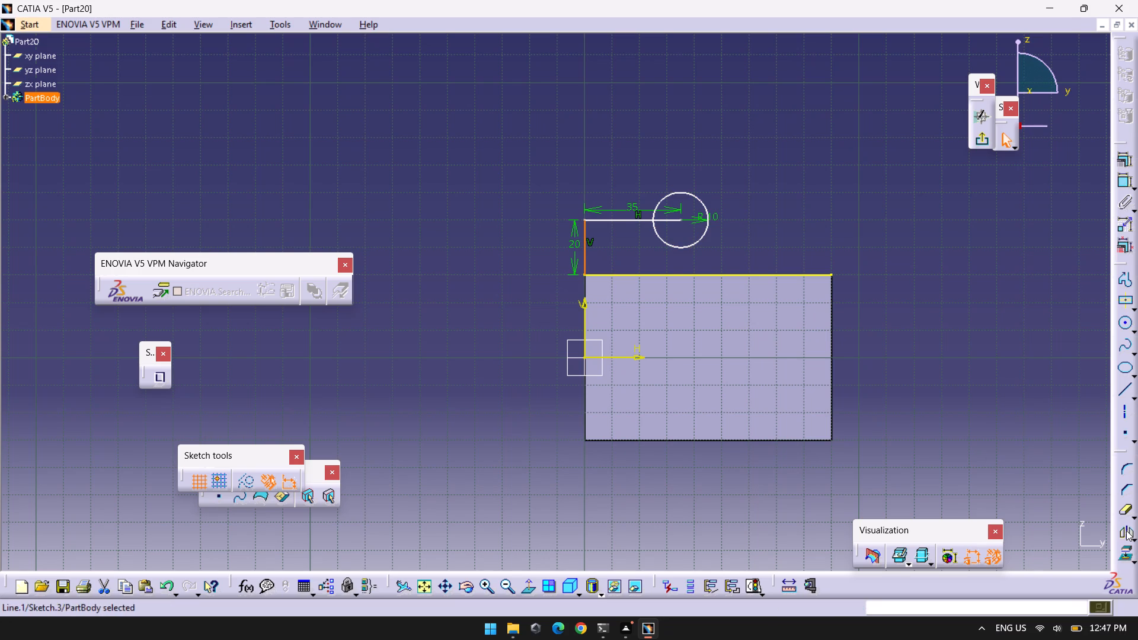
left_click(1126, 530)
left_click(619, 217)
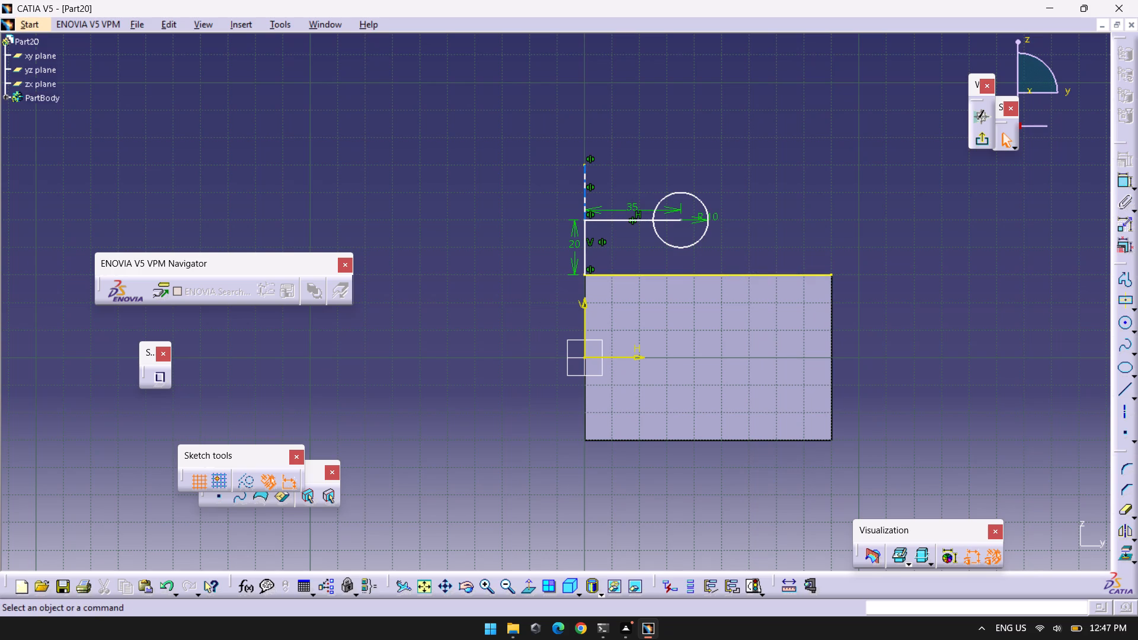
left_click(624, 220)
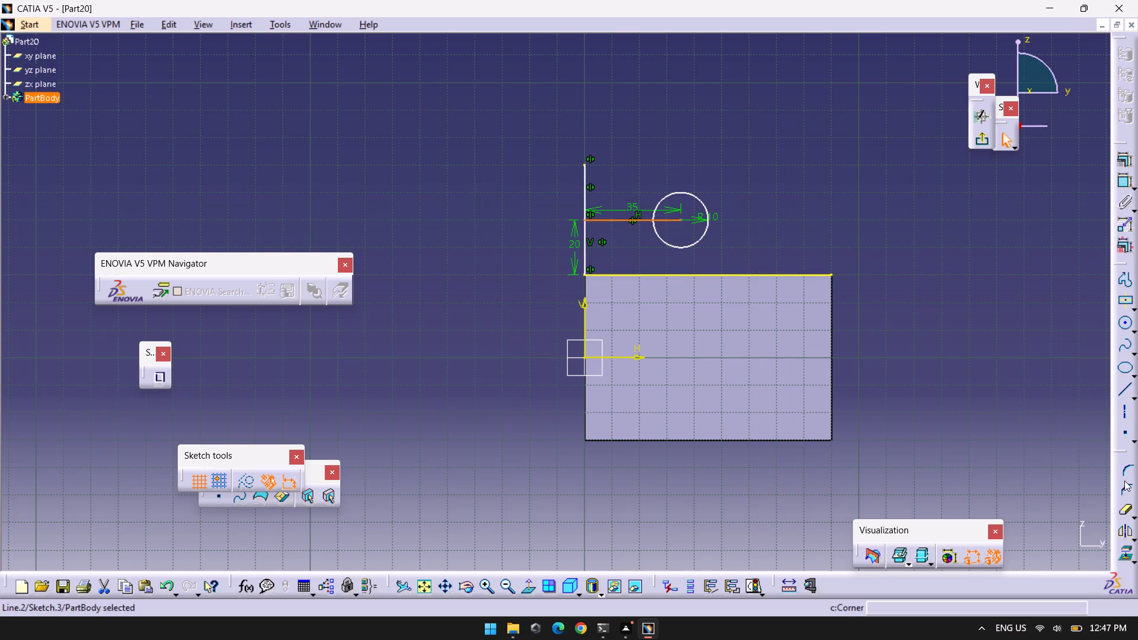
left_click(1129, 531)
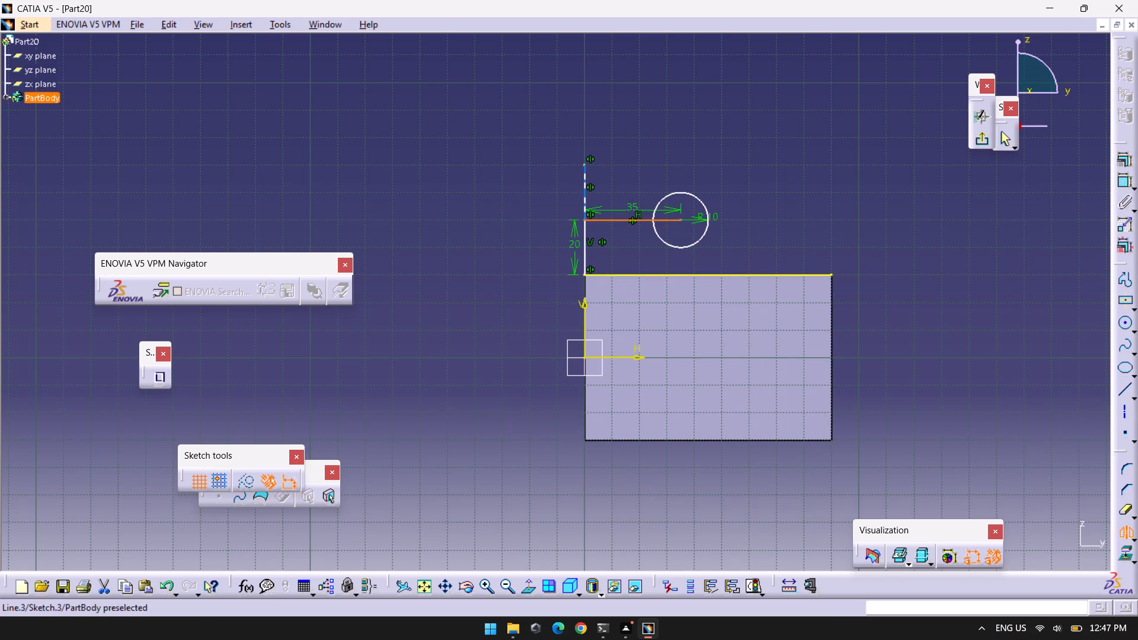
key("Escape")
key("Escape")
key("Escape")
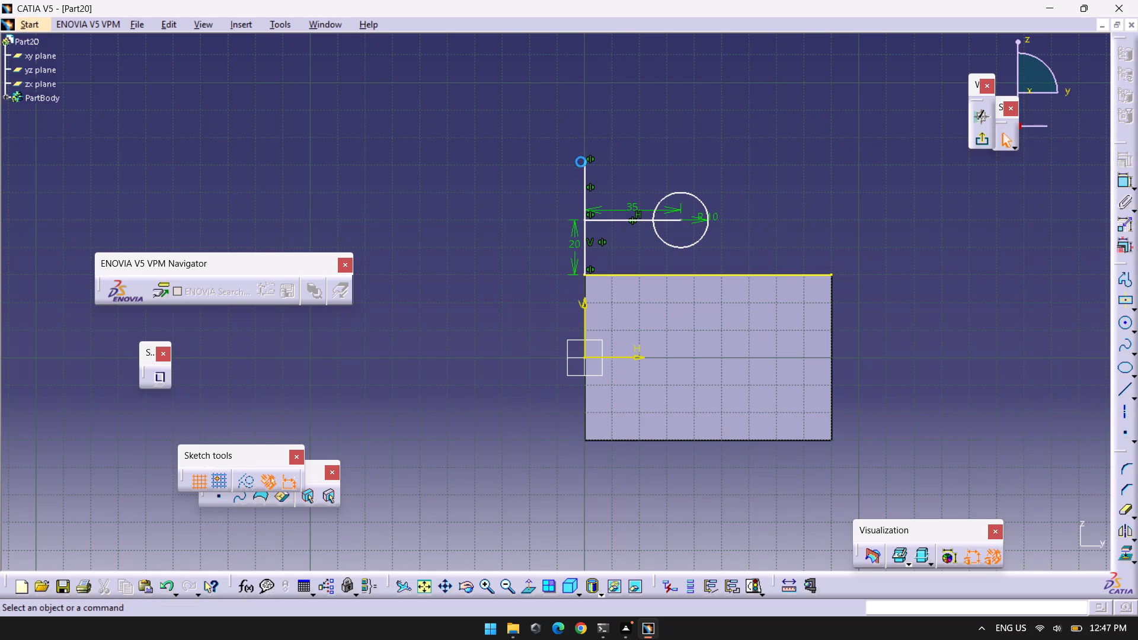
Draw a 35 mm horizontal line over the circle from the upper end of the mirrored vertical line.
left_click(584, 165)
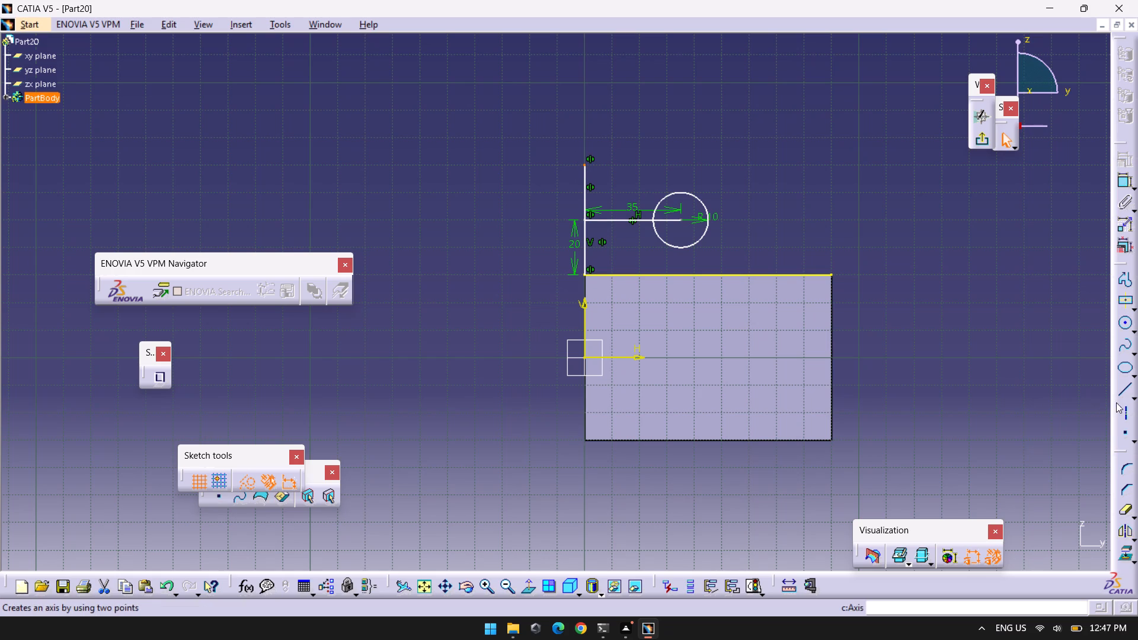
left_click(1122, 389)
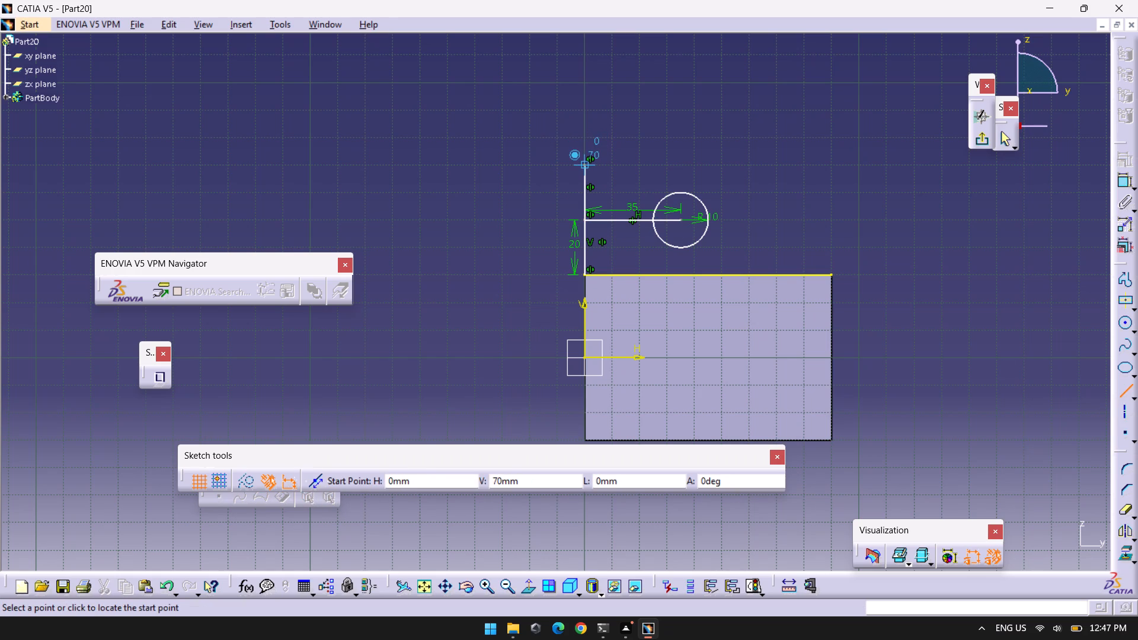
left_click(586, 164)
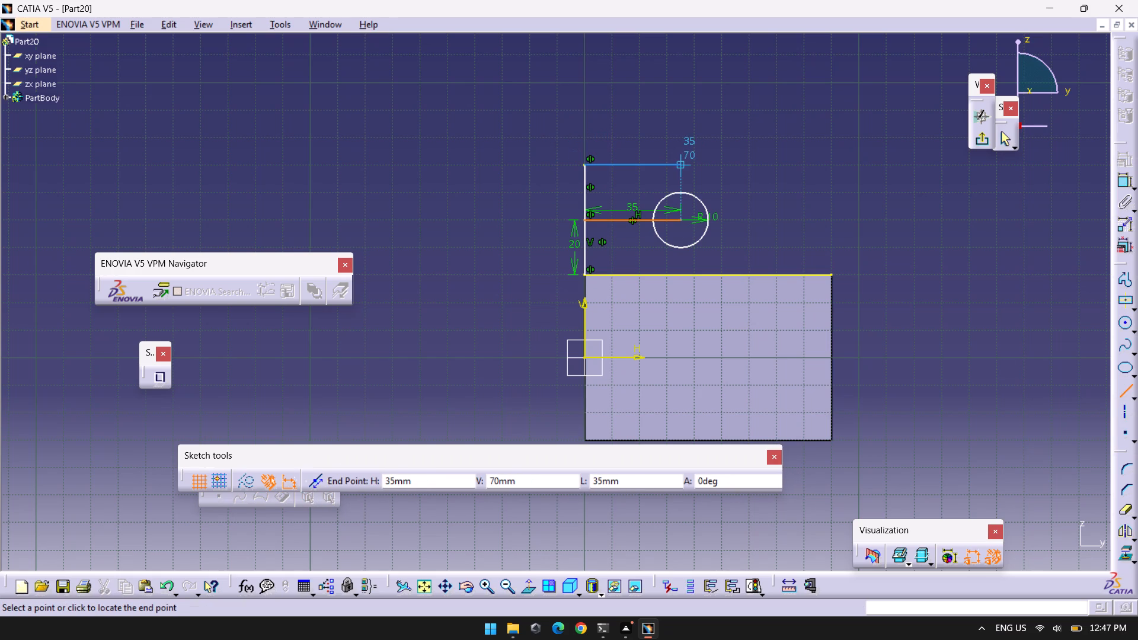
left_click(684, 164)
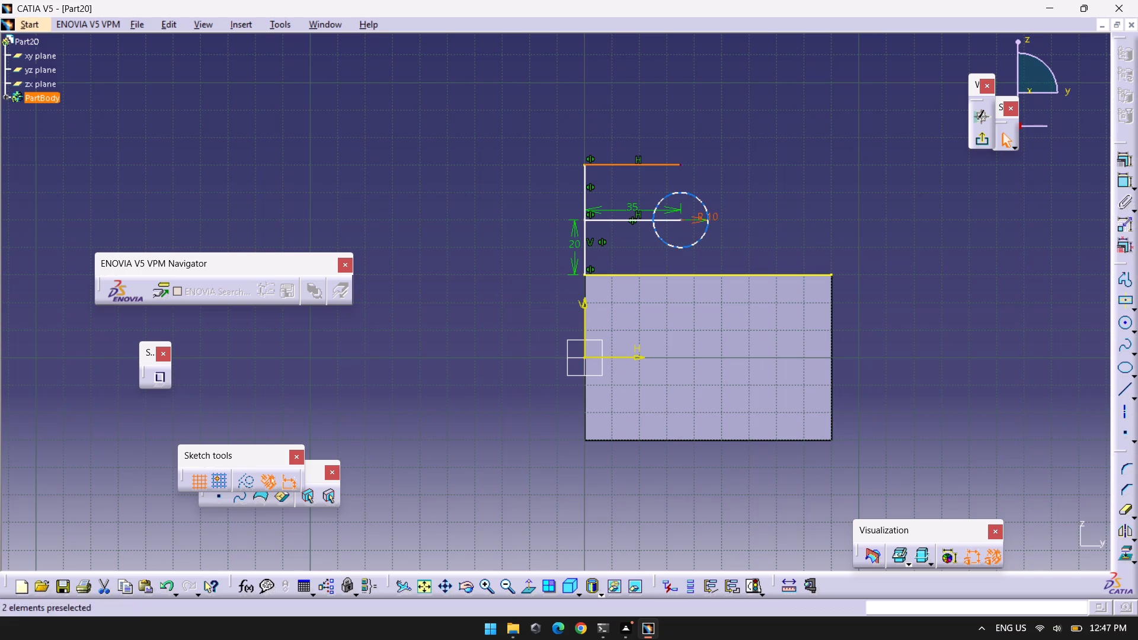
Draw a sloping line from the free end of the top horizontal line down to the far end of the projected edge.
left_click(1127, 393)
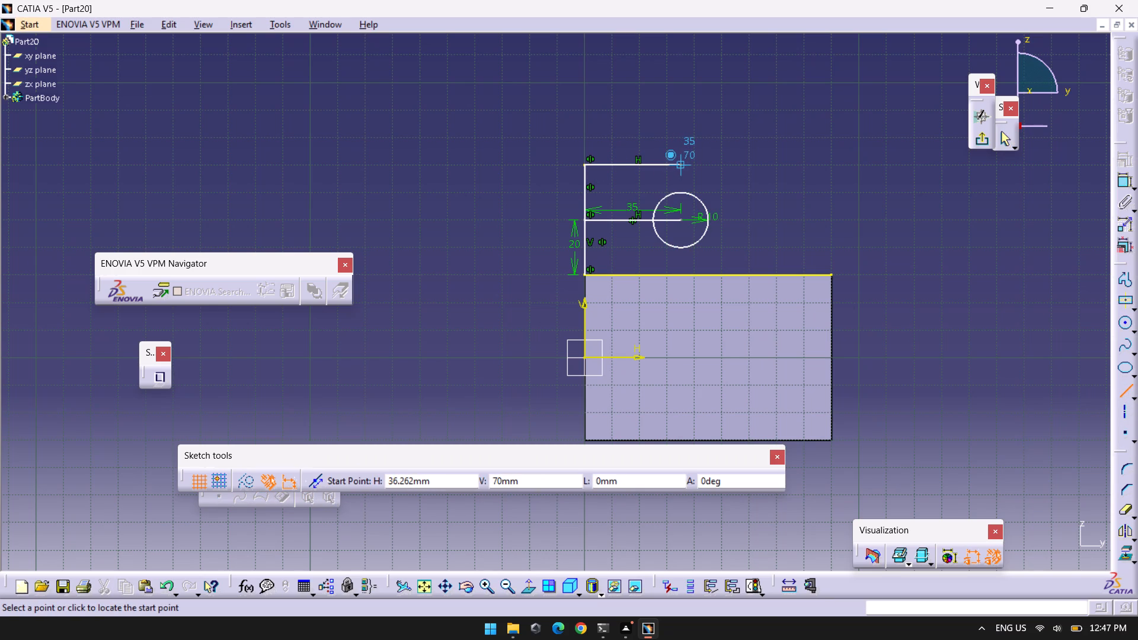
left_click(680, 167)
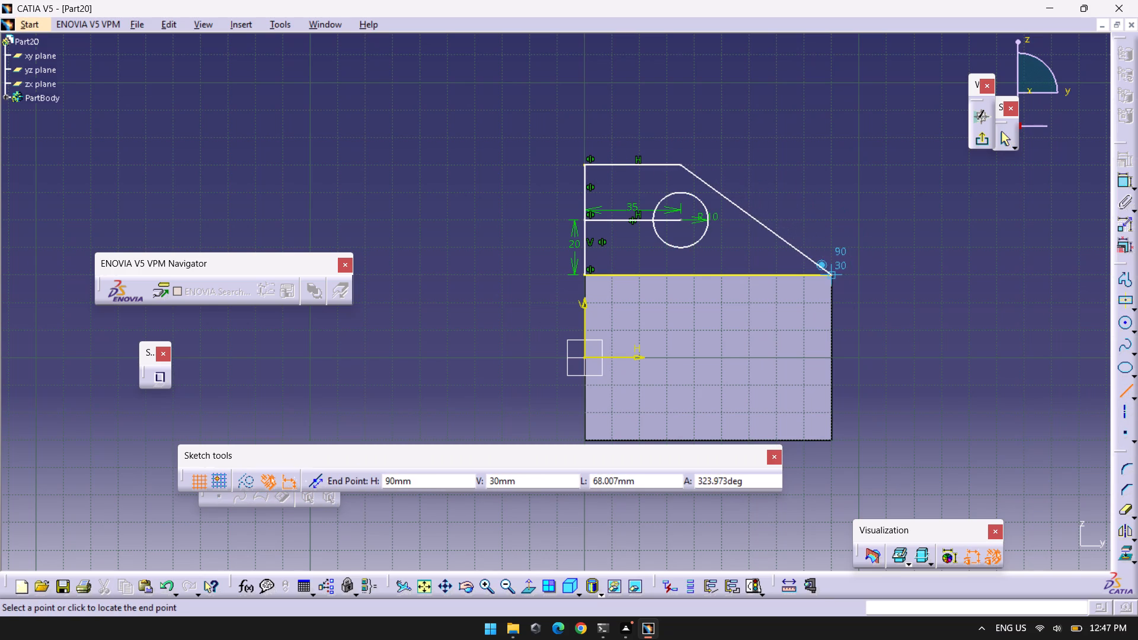
left_click(829, 276)
left_click(842, 233)
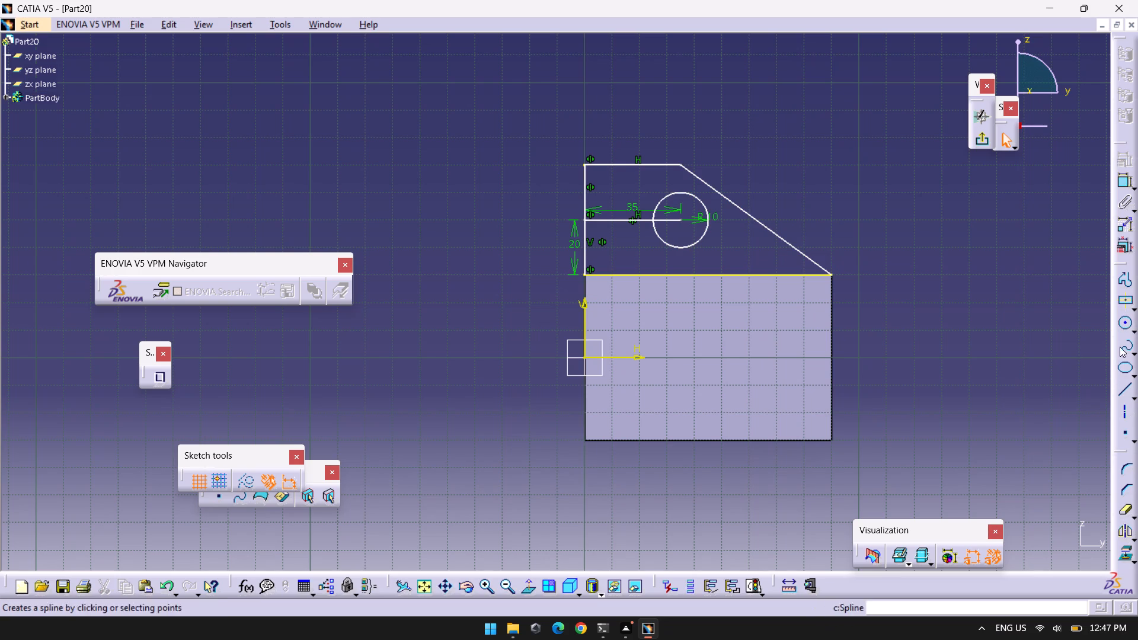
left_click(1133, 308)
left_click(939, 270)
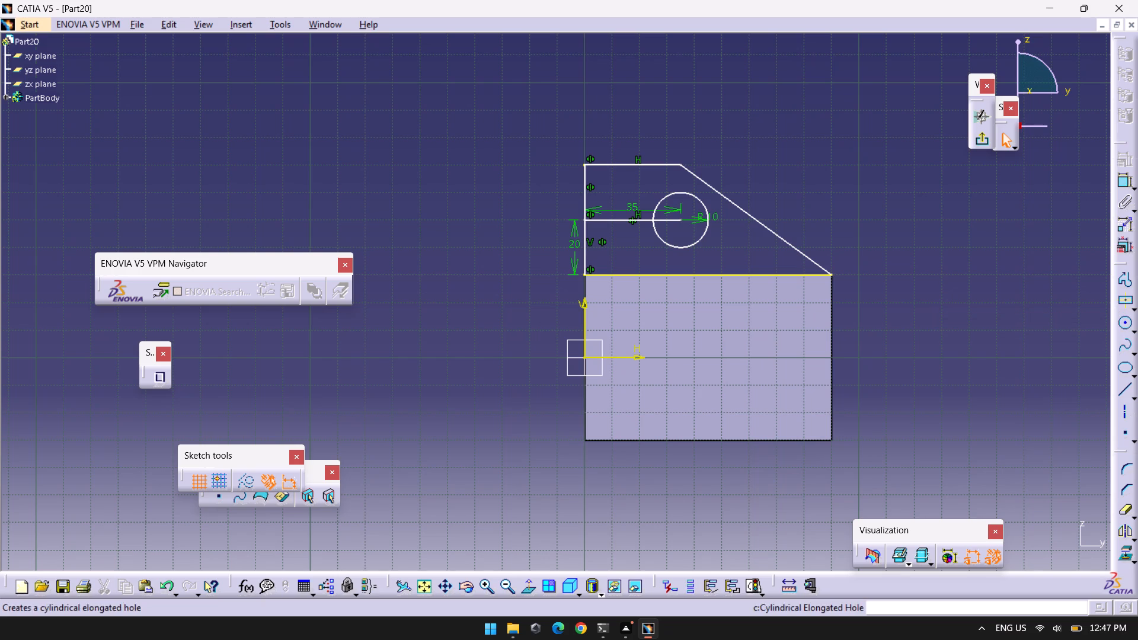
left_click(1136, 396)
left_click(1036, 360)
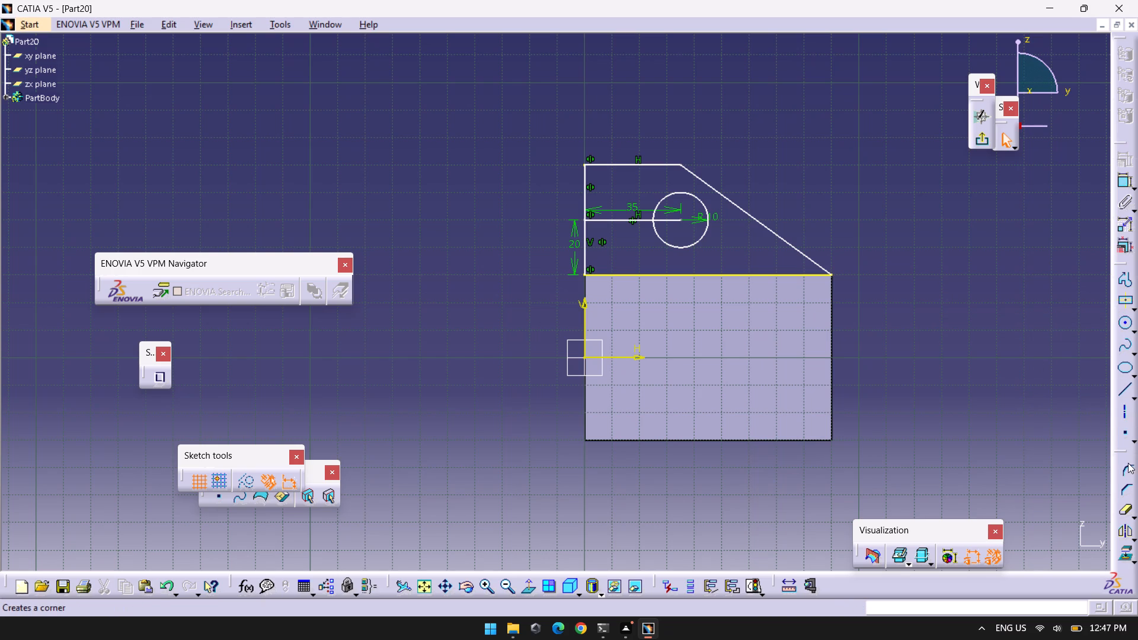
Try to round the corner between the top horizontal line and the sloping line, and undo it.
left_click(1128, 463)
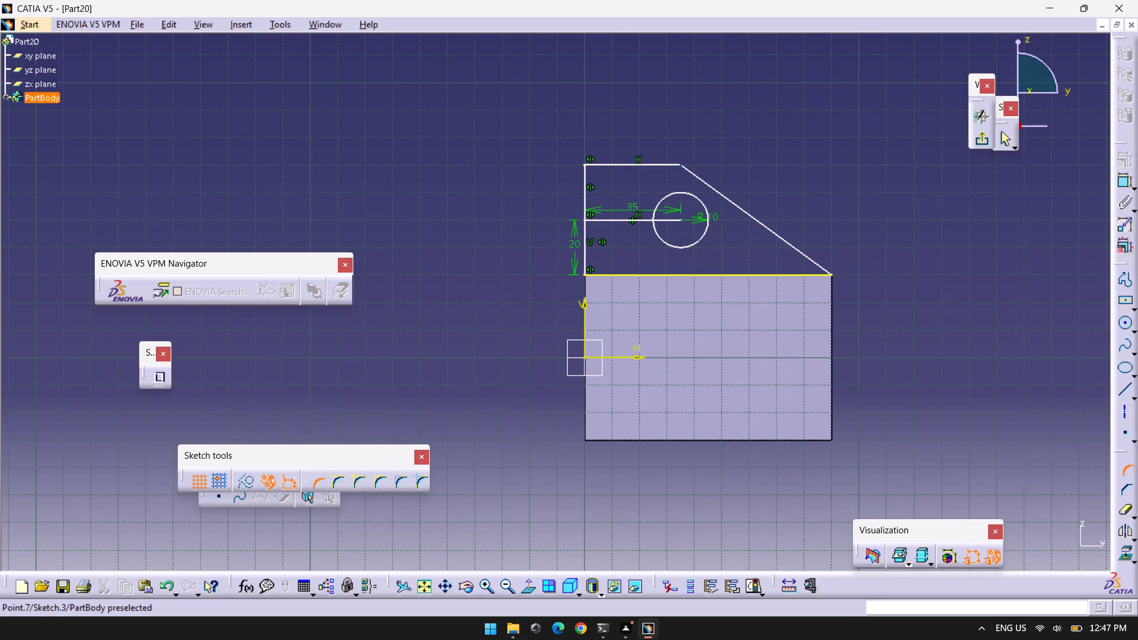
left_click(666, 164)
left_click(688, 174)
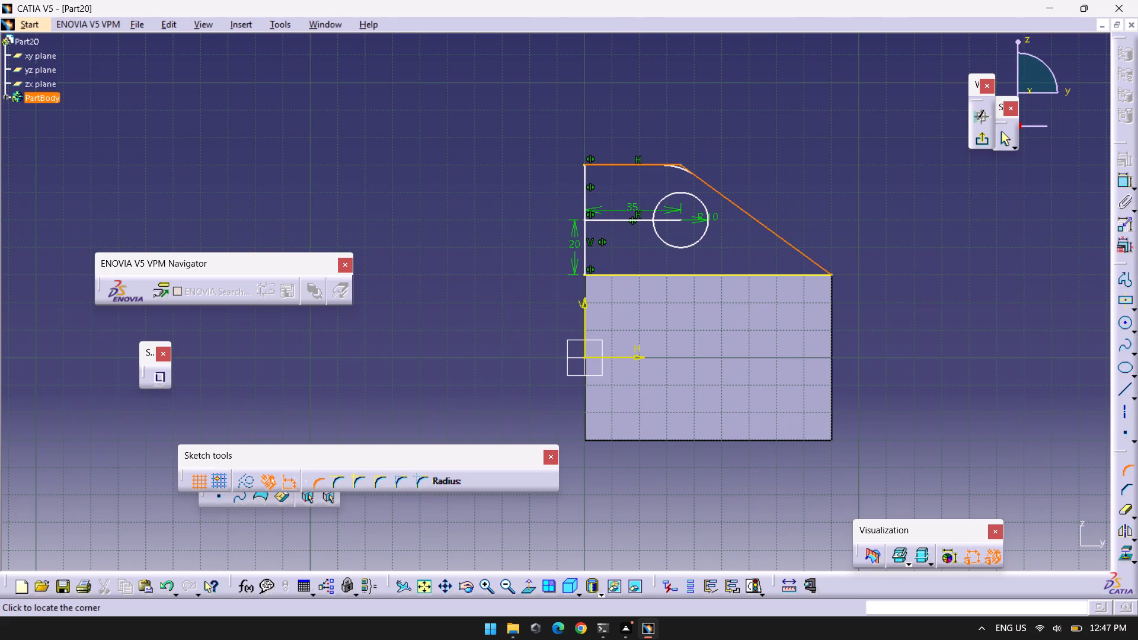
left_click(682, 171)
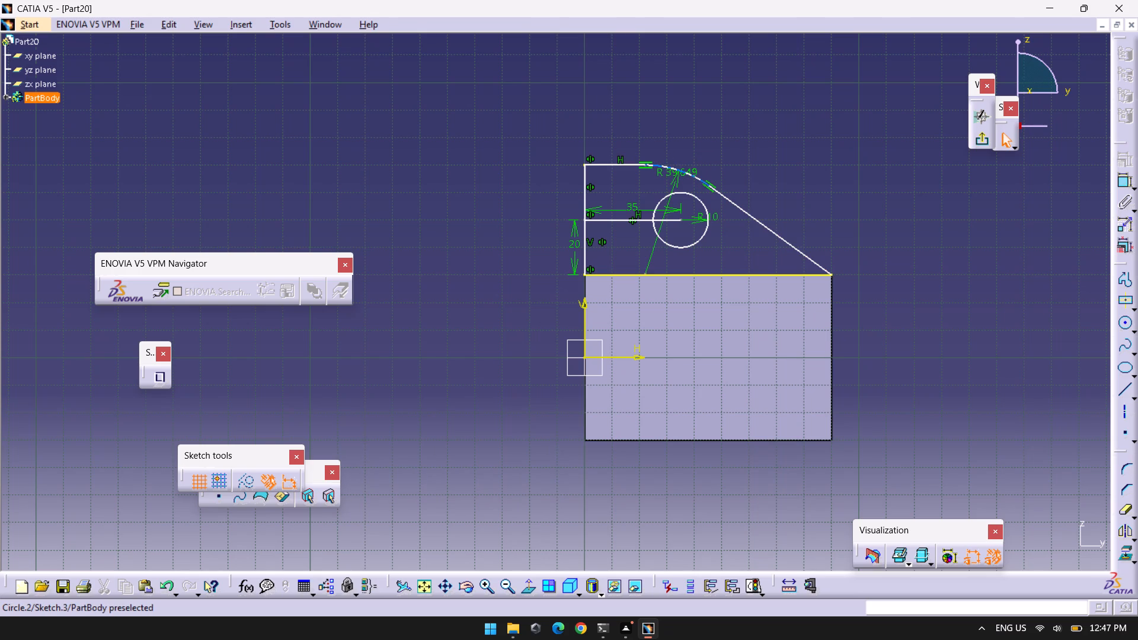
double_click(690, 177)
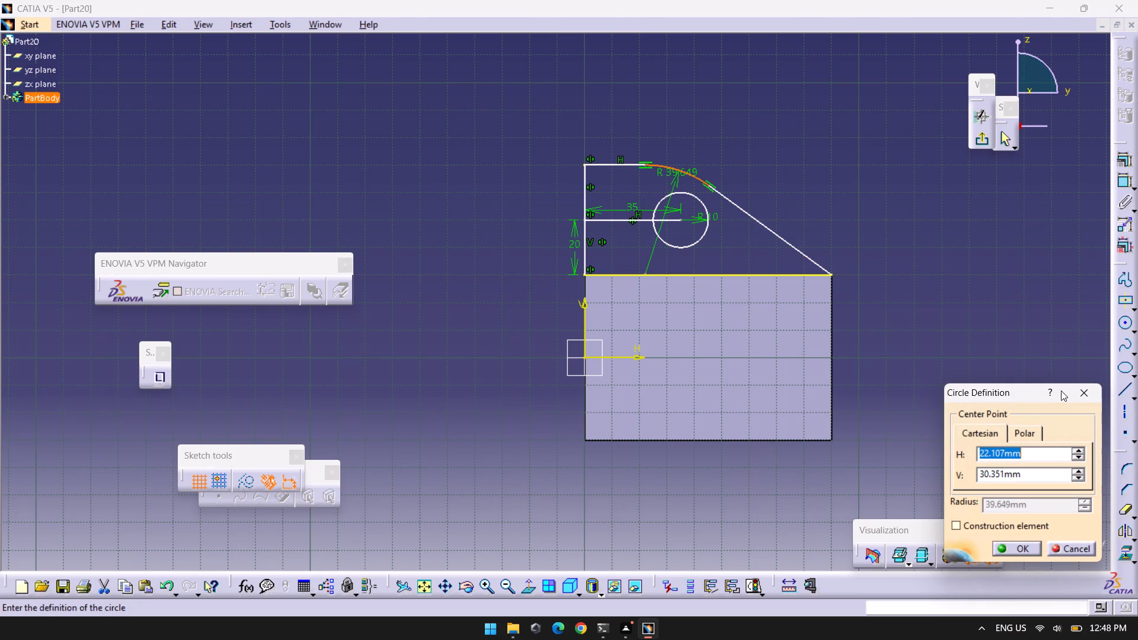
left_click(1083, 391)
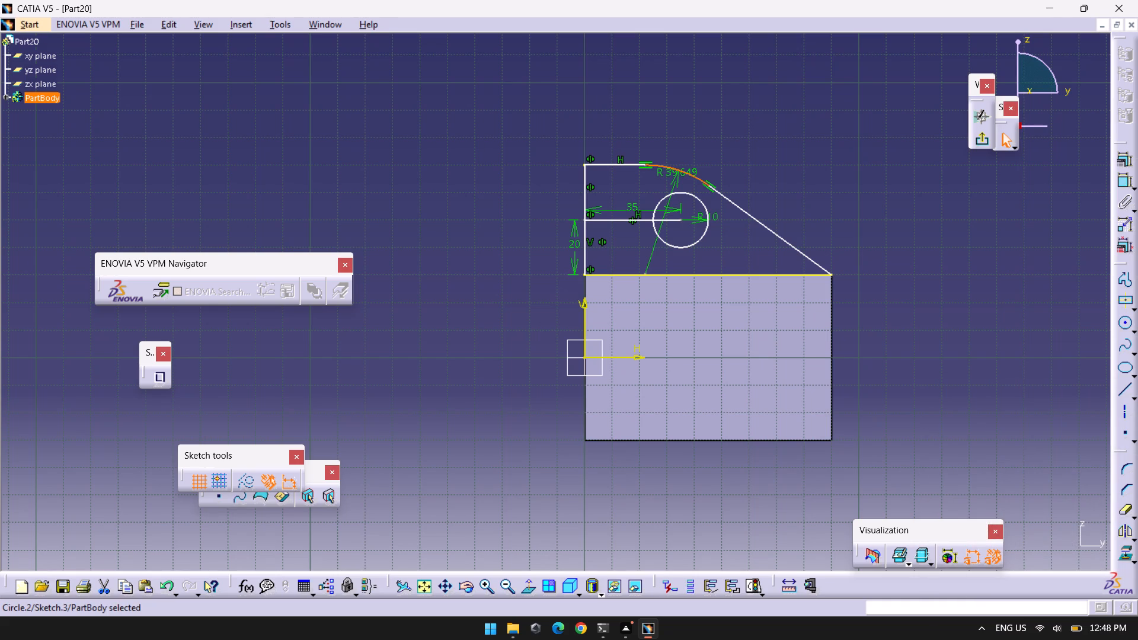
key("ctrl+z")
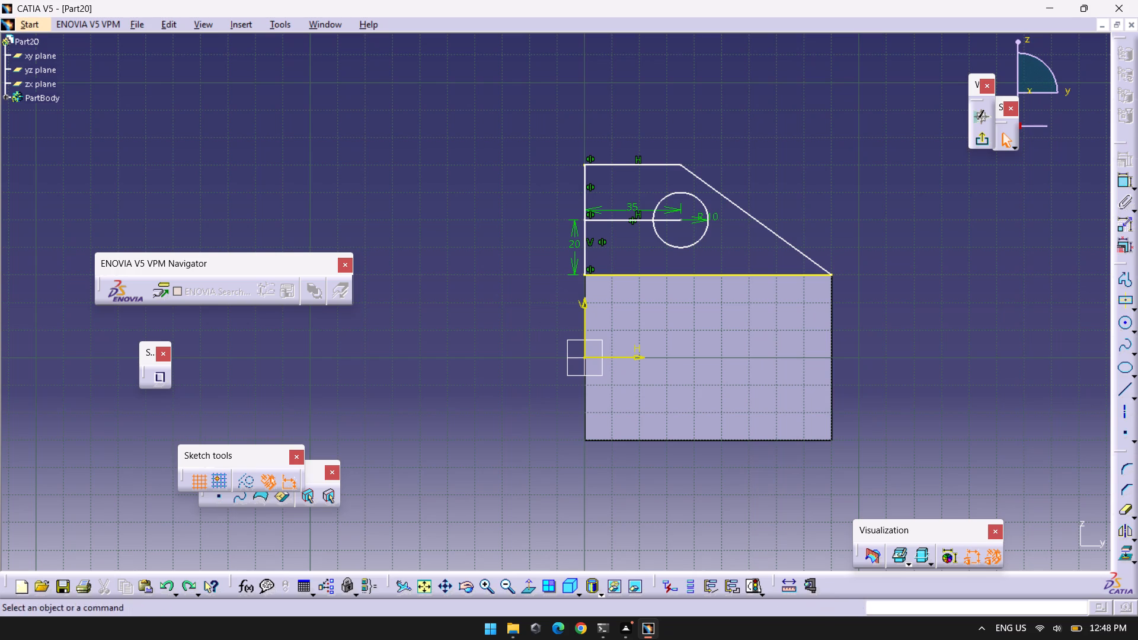
Delete the 35 mm horizontal line leading to the circle's centre from the sketch, and exit the sketch.
left_click(977, 137)
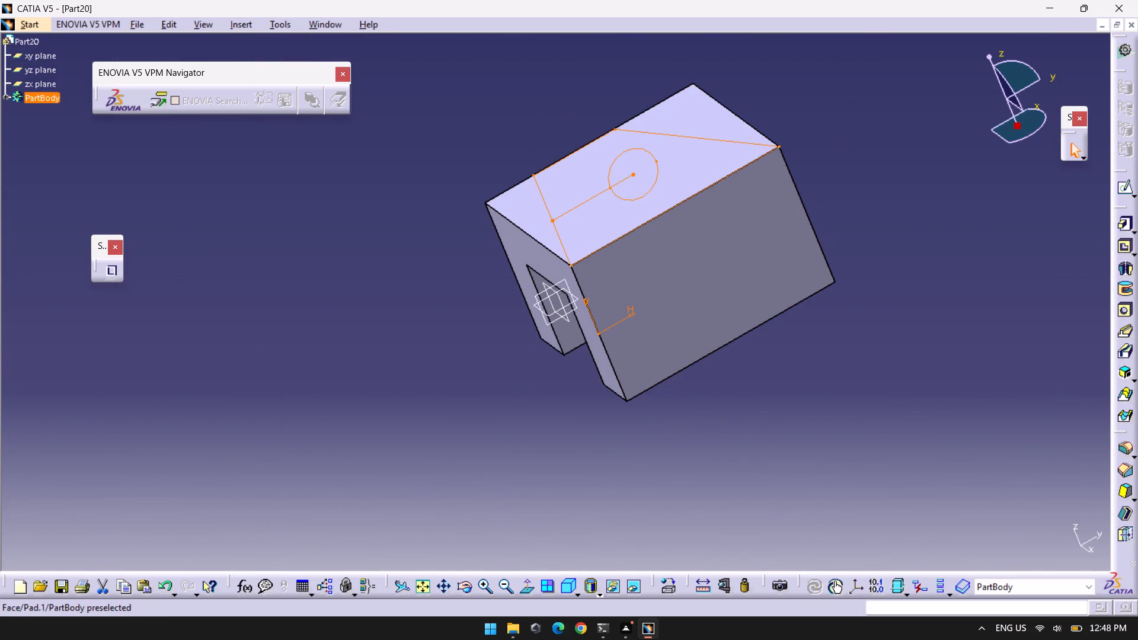
left_click(1126, 188)
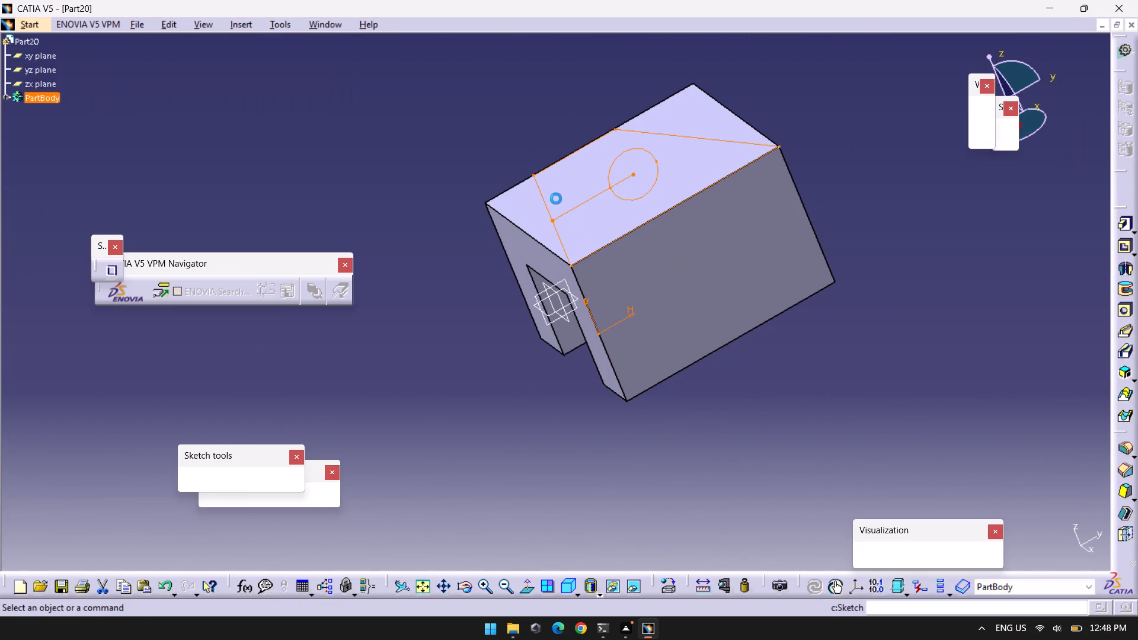
left_click(611, 222)
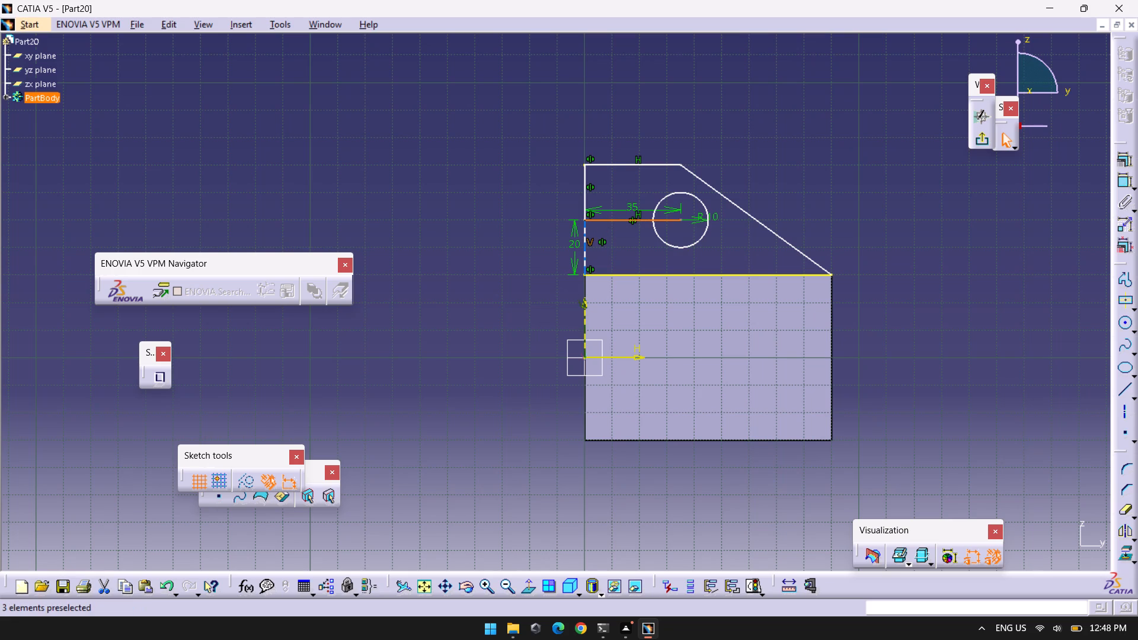
key("Delete")
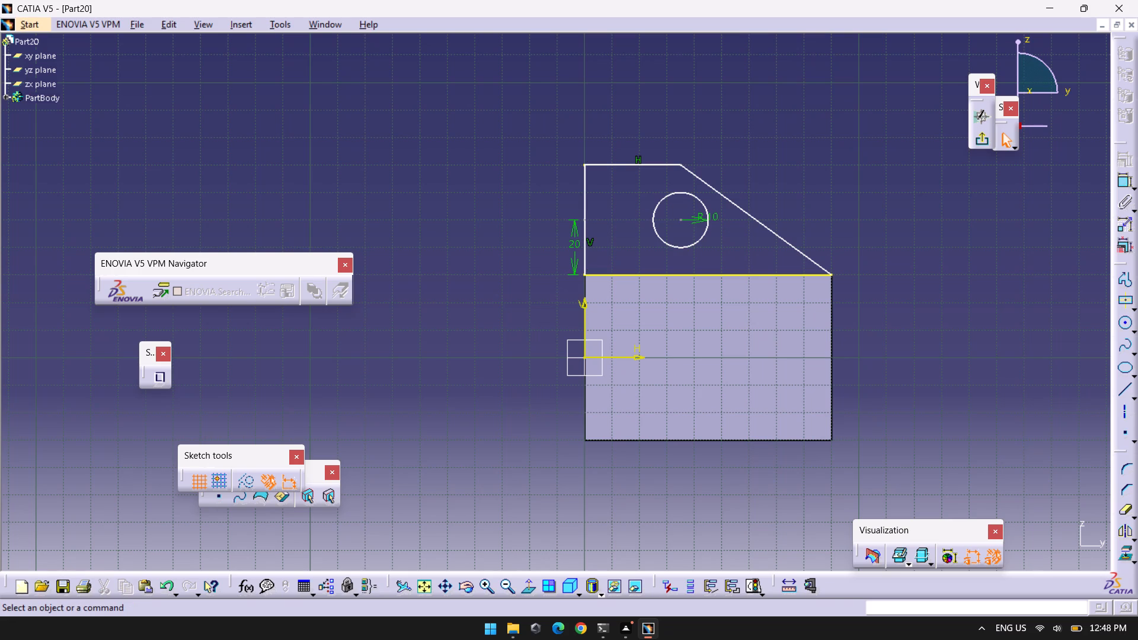
left_click(980, 142)
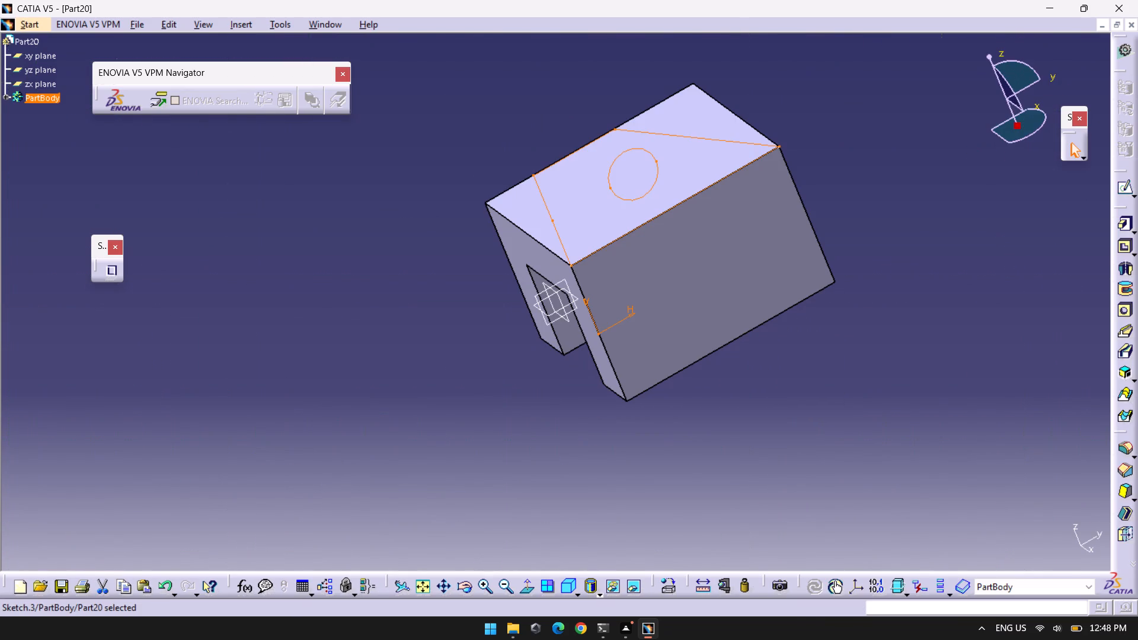
Pad the sketched profile with the circular hole by 15 mm in the reversed direction, over the block's top.
left_click(1130, 228)
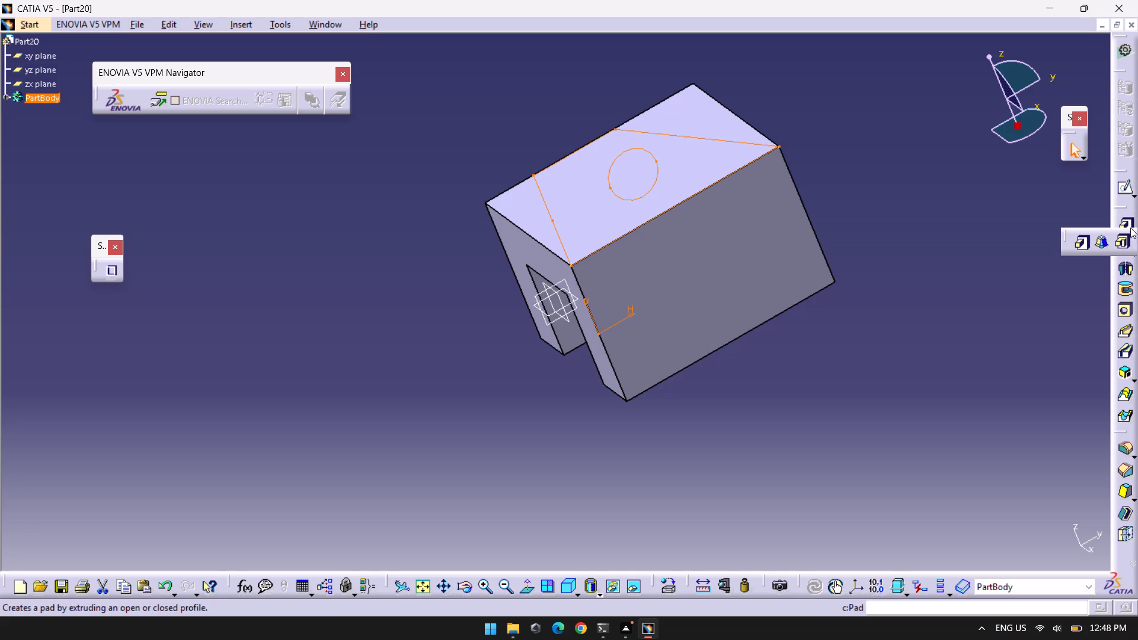
left_click(1075, 248)
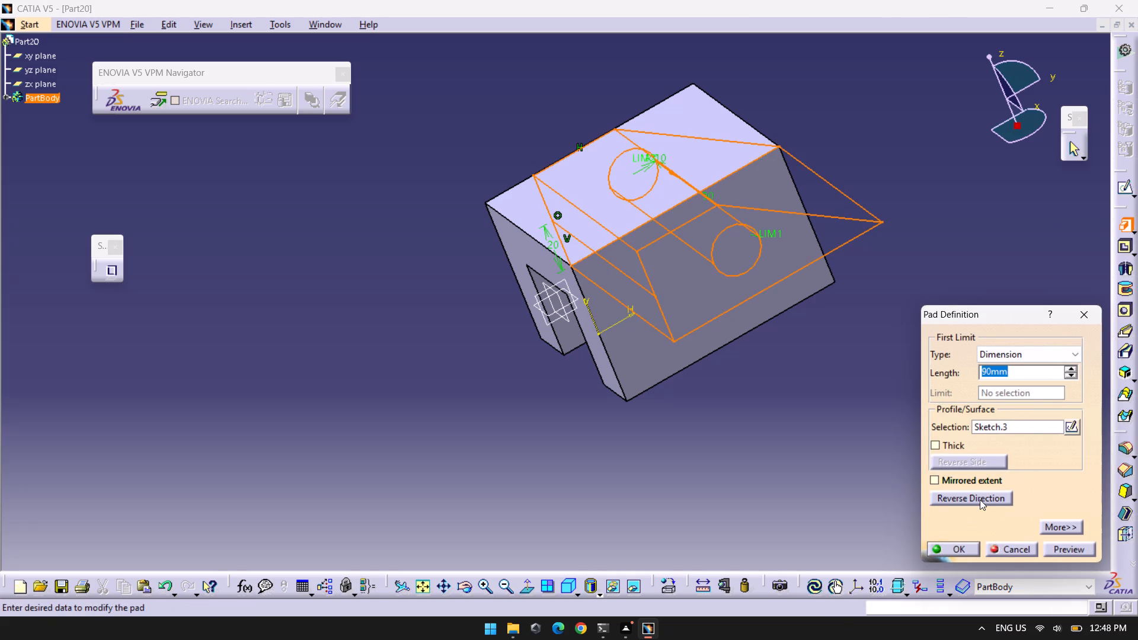
left_click(980, 500)
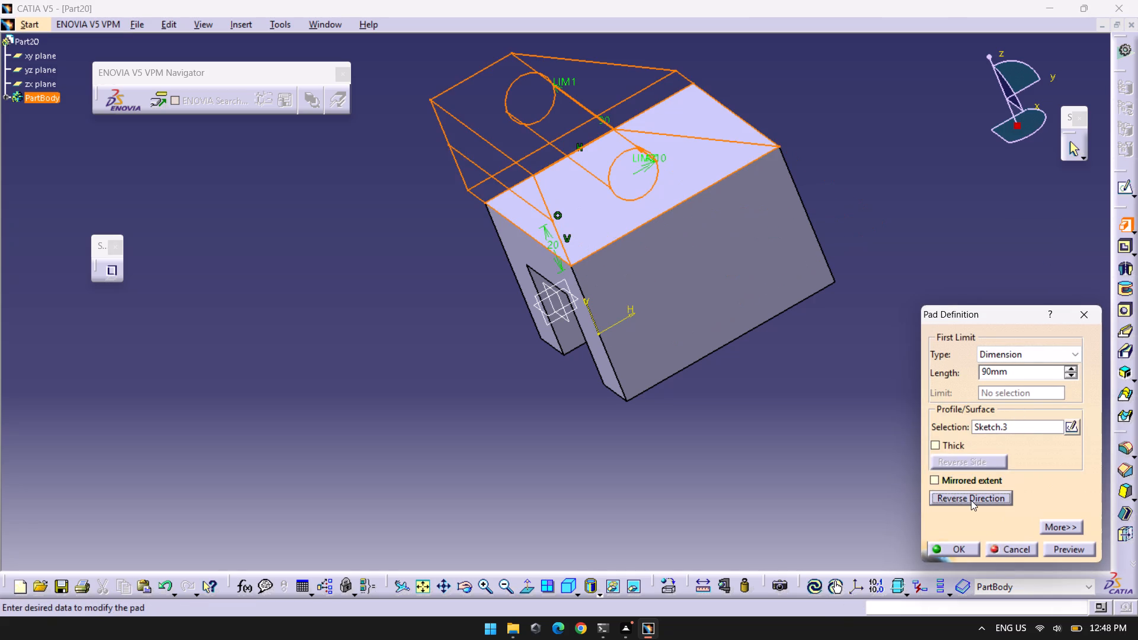
double_click(1028, 374)
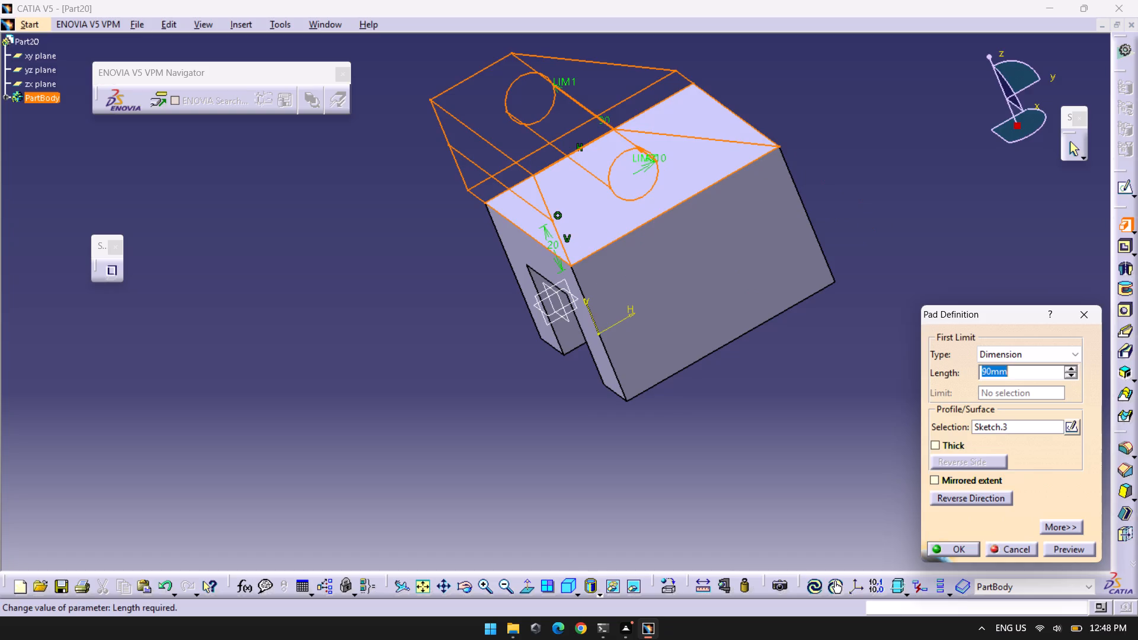
type("15")
key("Return")
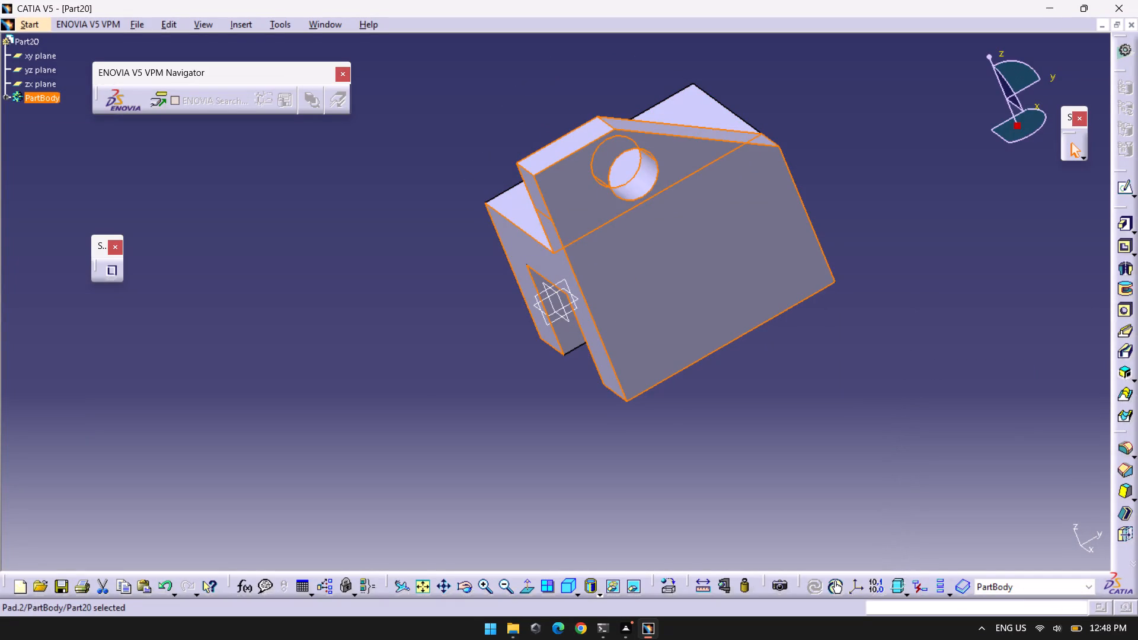
left_click(827, 162)
Fillet the upright plate's top corner edge, between the horizontal and sloping faces, with an 18 mm radius.
left_click(609, 125)
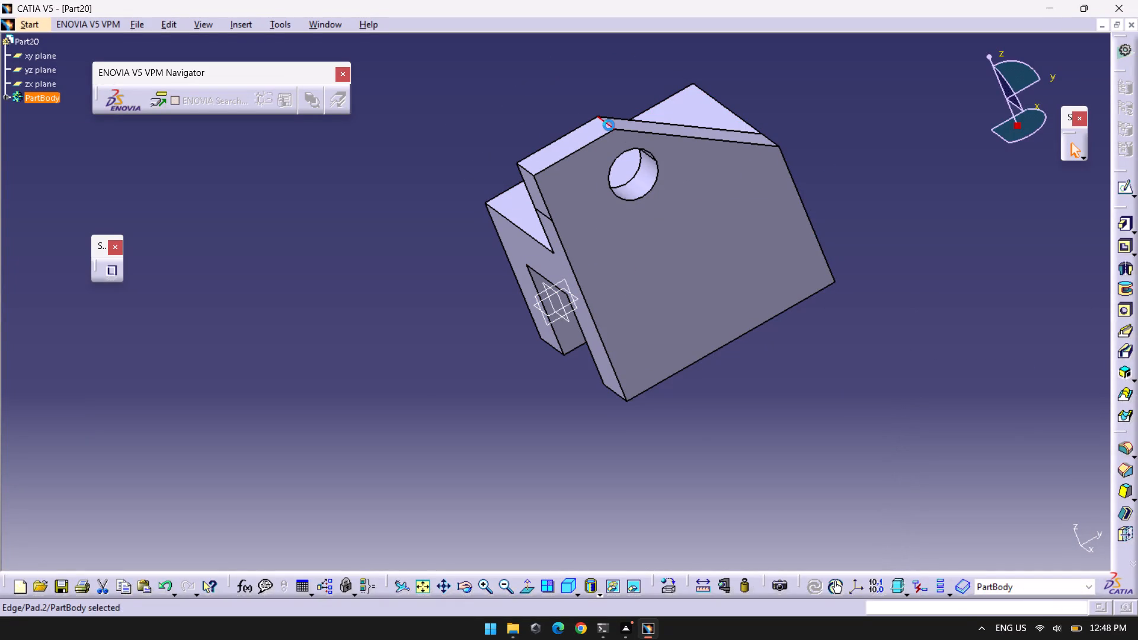
left_click(1123, 447)
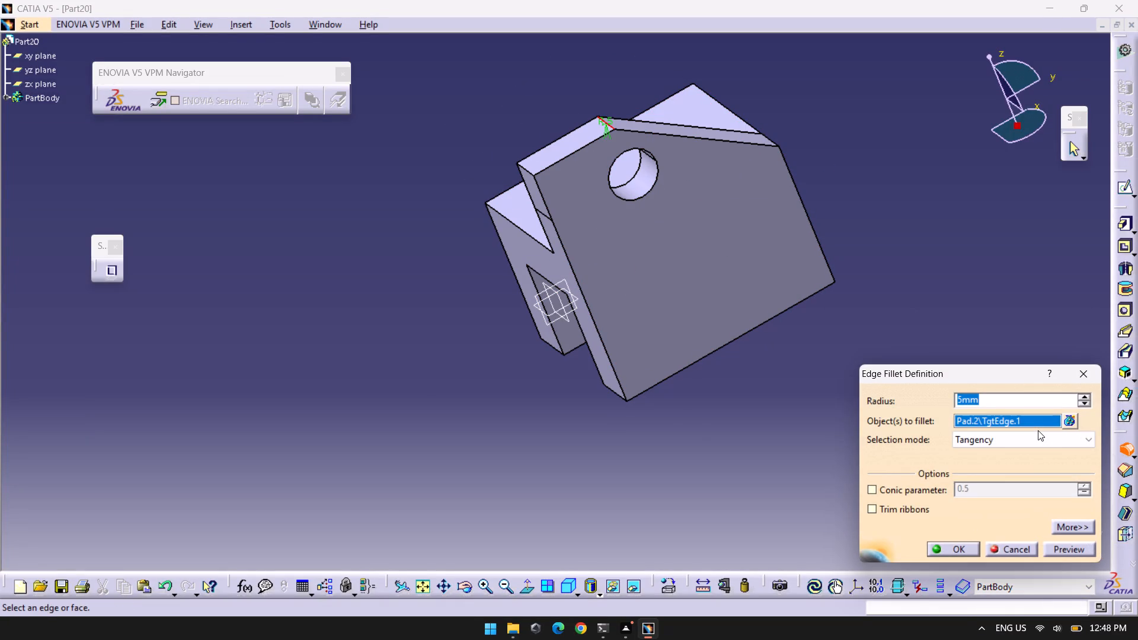
type("18+")
key("Return")
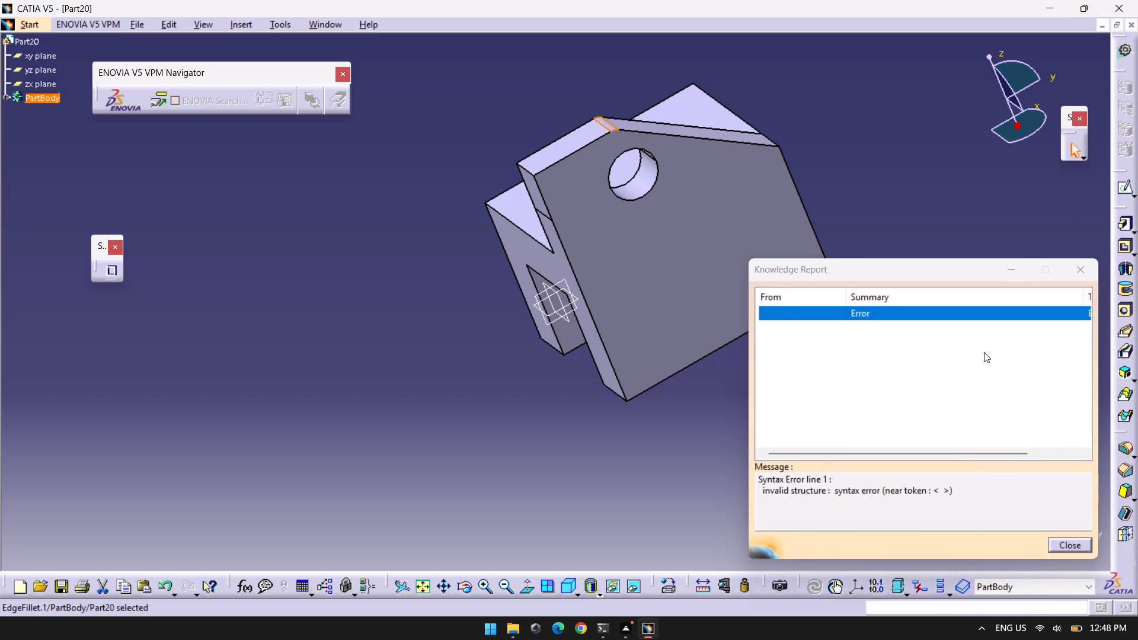
left_click(1082, 269)
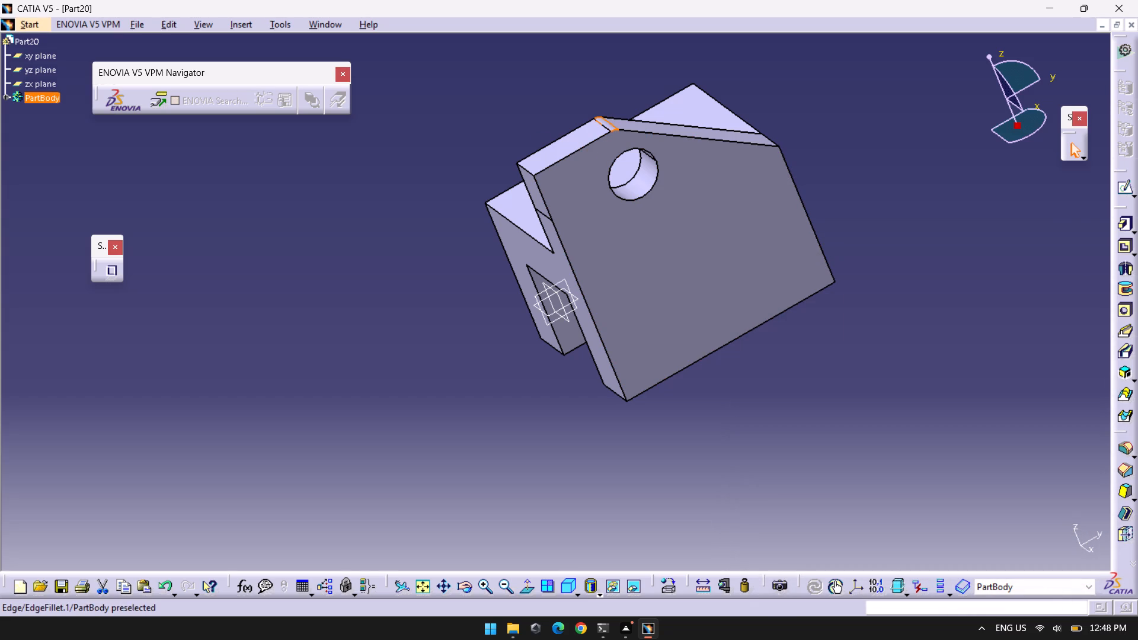
double_click(603, 121)
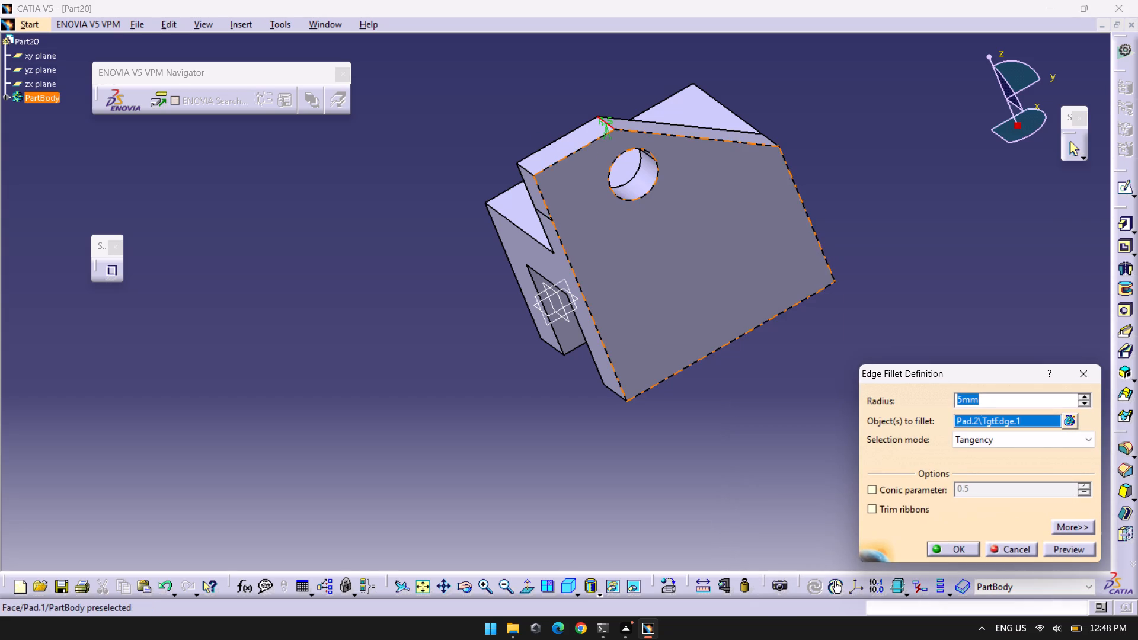
type("18")
key("Return")
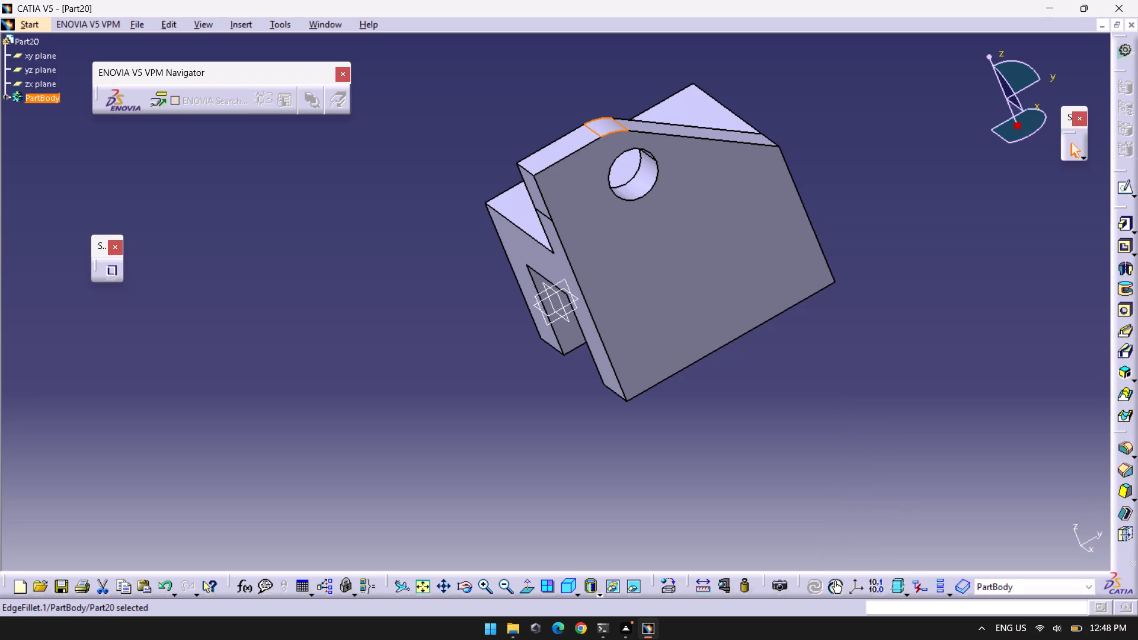
Examine the rounded corner and the upright plate from several angles.
left_click(952, 251)
middle_click_drag(833, 447, 714, 459)
right_click_drag(830, 447, 714, 459)
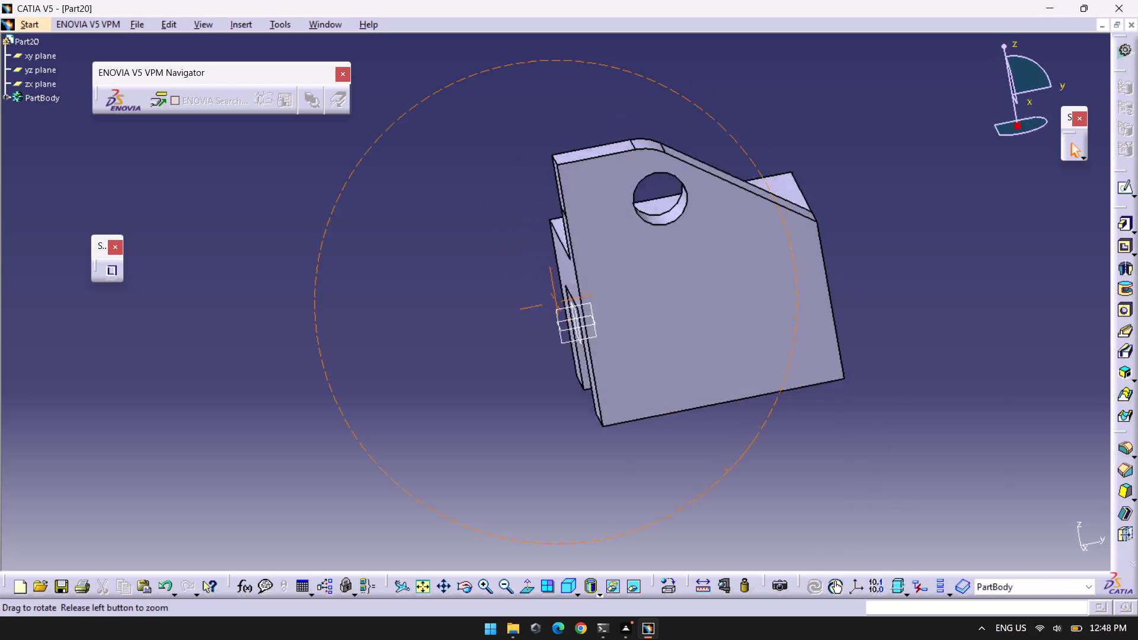
middle_click_drag(714, 459, 746, 443)
right_click_drag(714, 459, 746, 443)
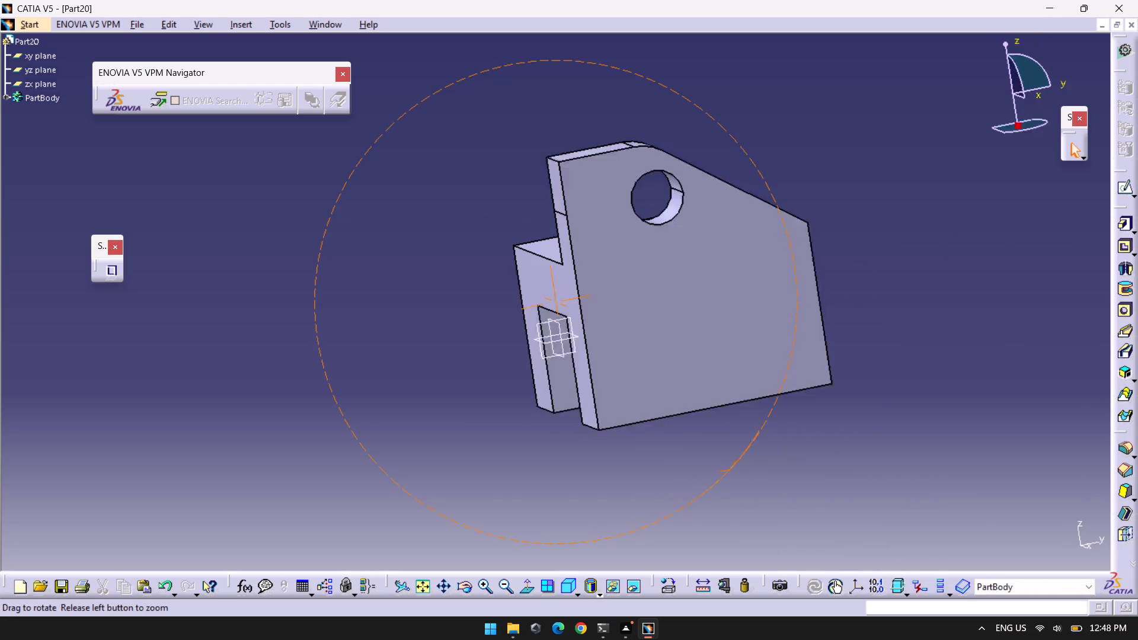
middle_click_drag(746, 443, 792, 423)
right_click_drag(746, 443, 792, 423)
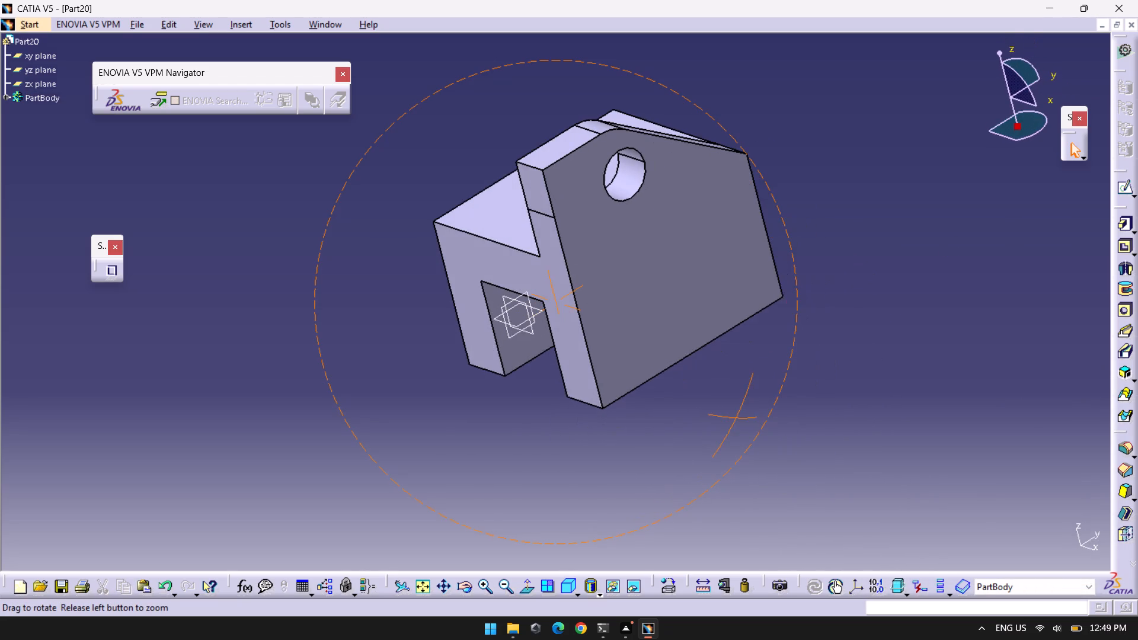
right_click_drag(792, 423, 792, 422)
middle_click_drag(792, 423, 847, 411)
middle_click_drag(555, 389, 516, 411)
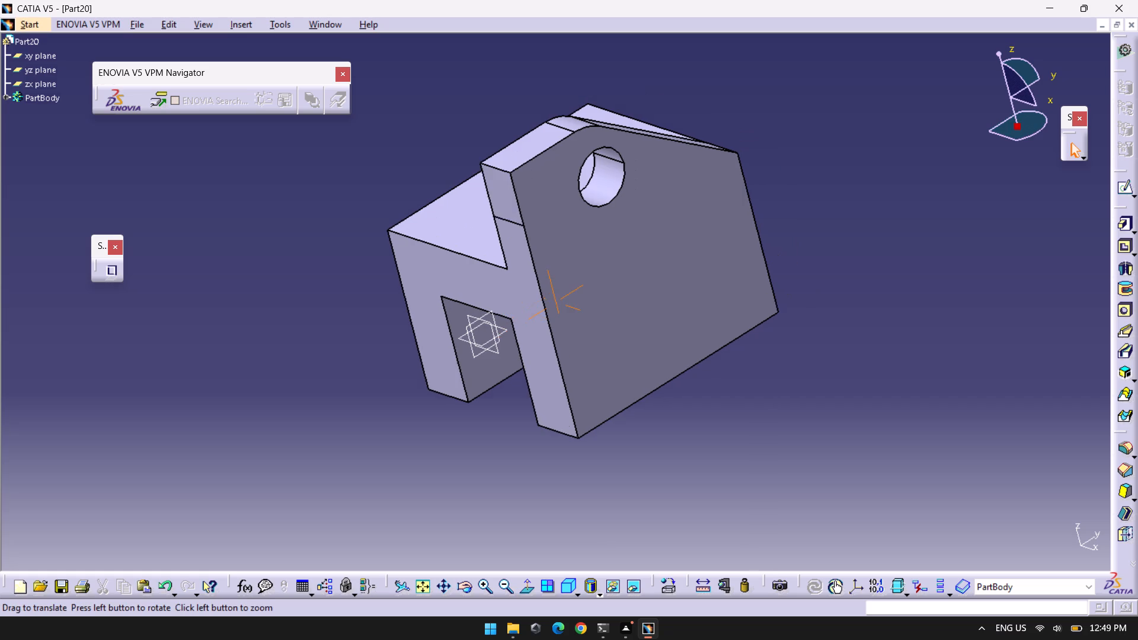
middle_click_drag(516, 411, 544, 435)
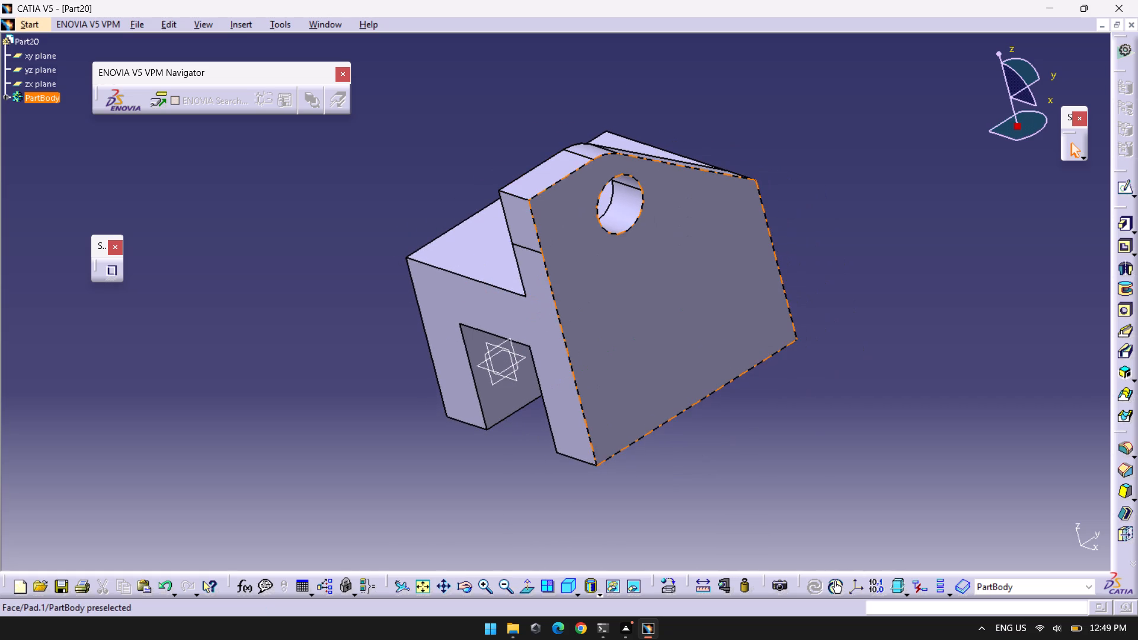
Start a sketch on the block's long outer side face, opposite the upright plate.
middle_click_drag(303, 351, 593, 373)
right_click_drag(303, 351, 593, 373)
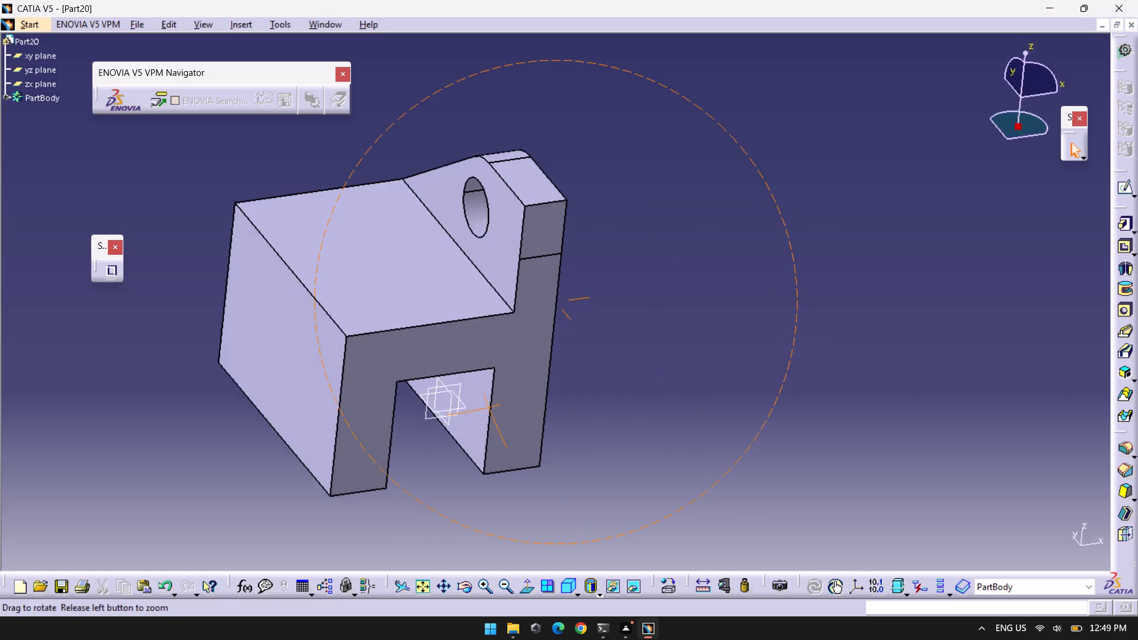
right_click_drag(593, 373, 724, 368)
middle_click_drag(593, 373, 724, 368)
left_click(500, 245)
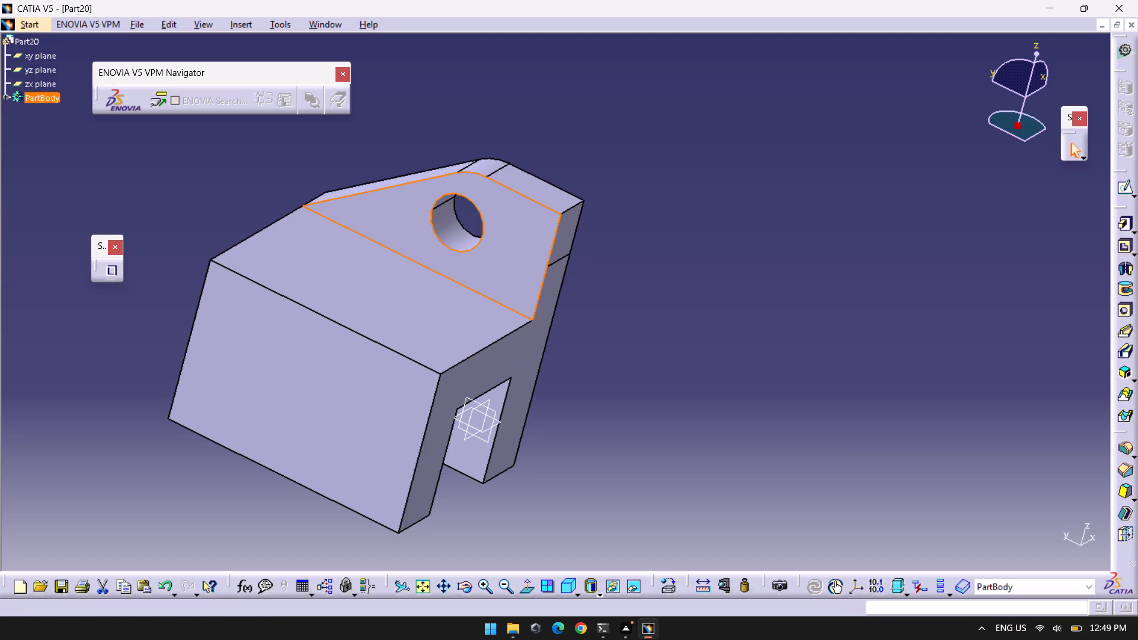
left_click(864, 417)
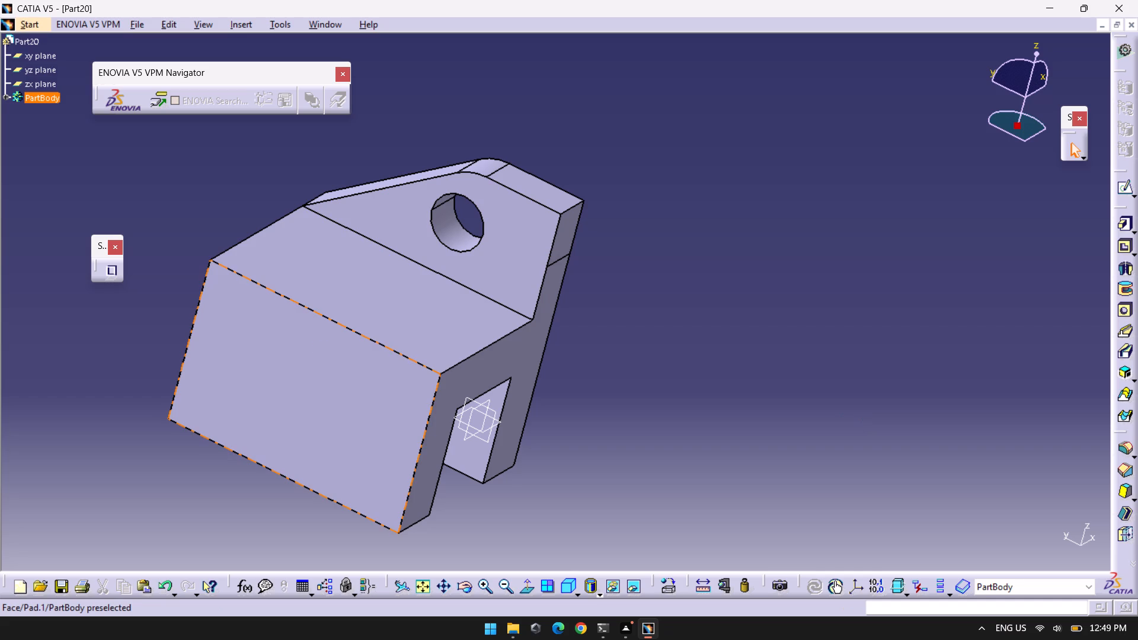
left_click(320, 350)
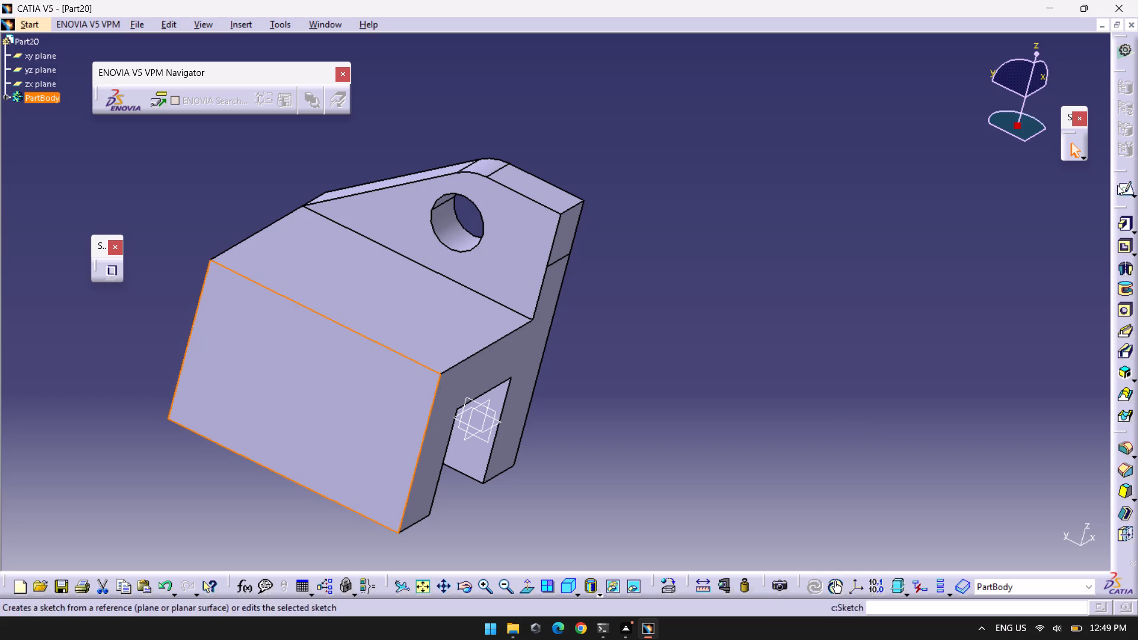
left_click(1119, 185)
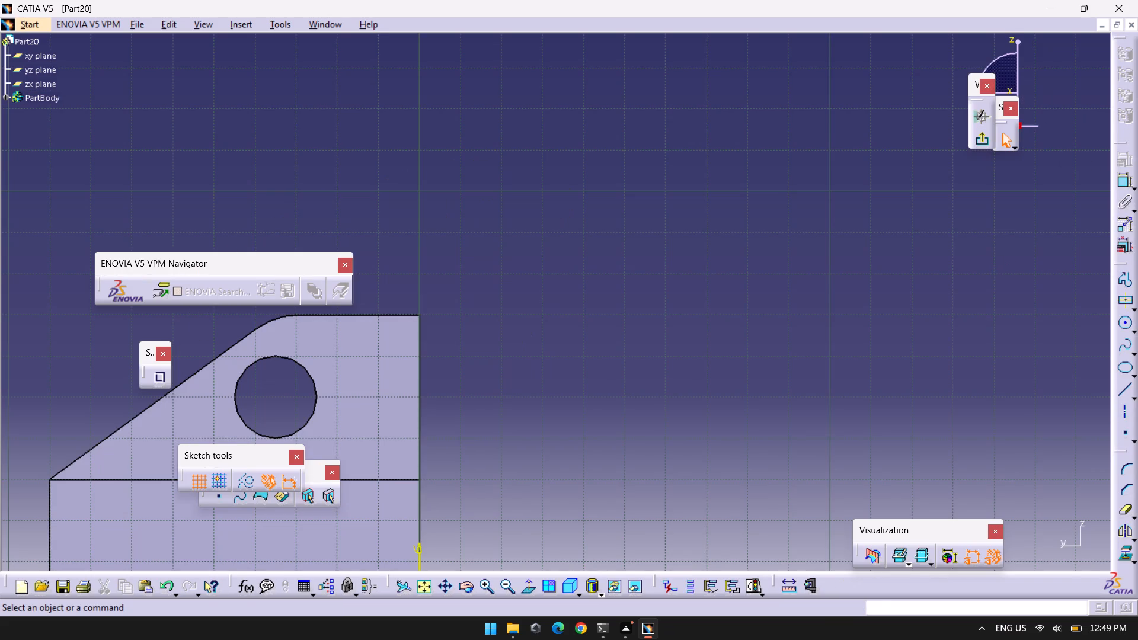
middle_click_drag(812, 336, 1137, 167)
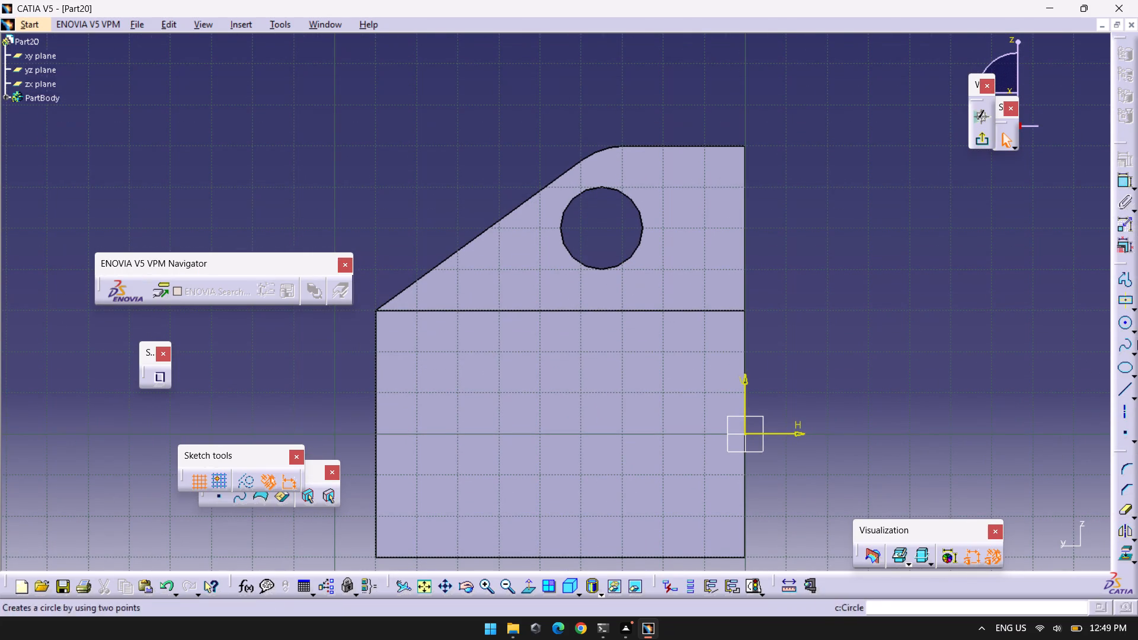
Project the block's horizontal top edge into the sketch.
left_click(1131, 281)
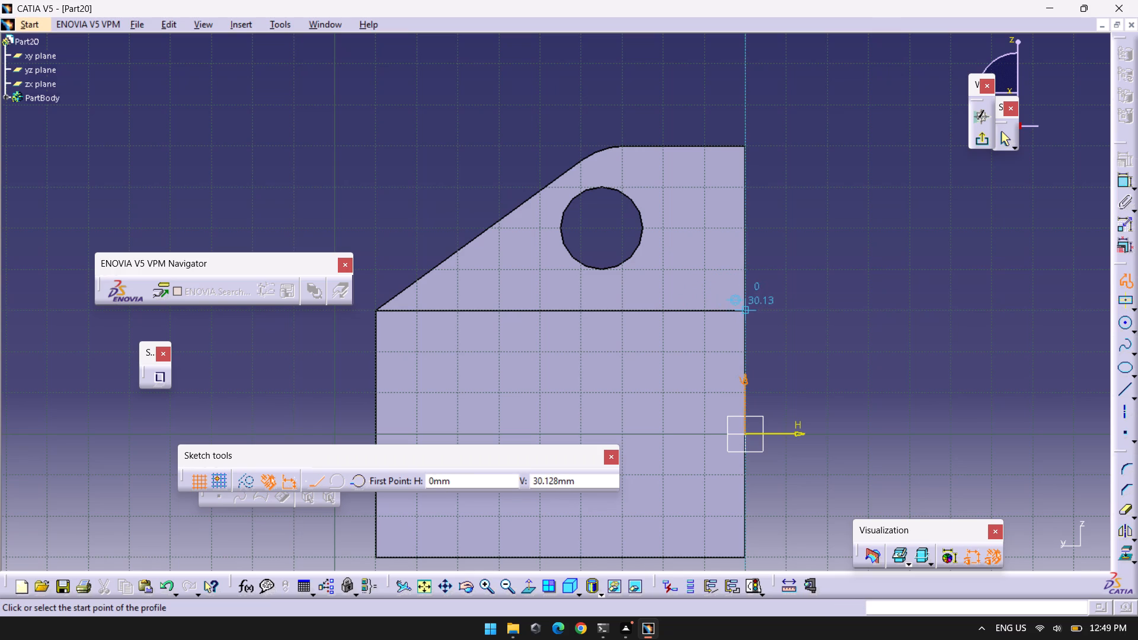
left_click(1121, 555)
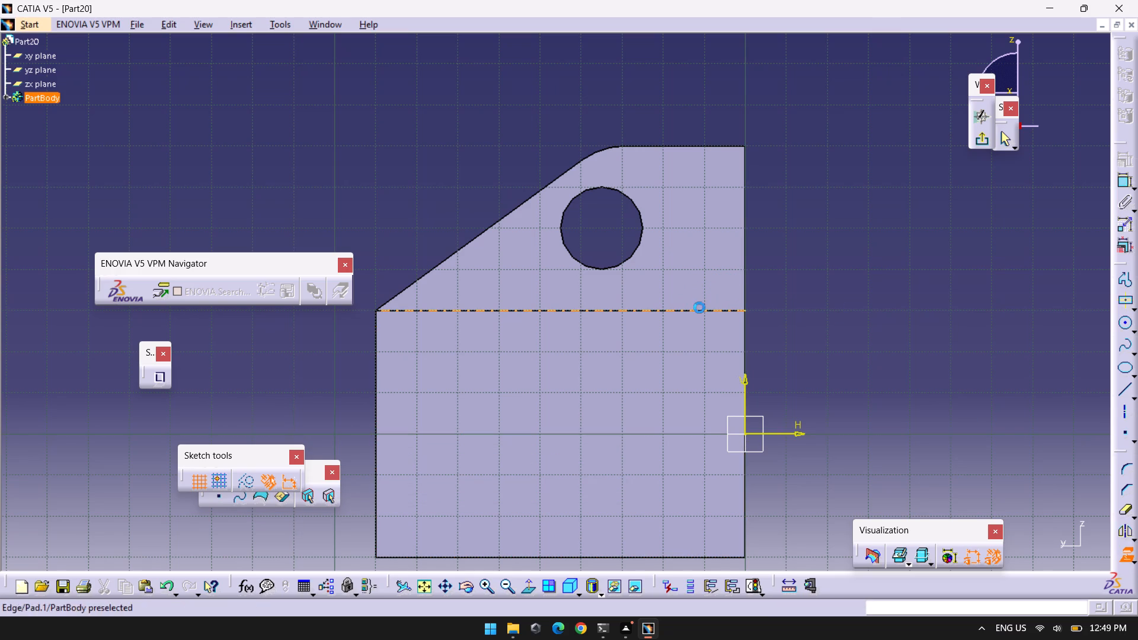
left_click(699, 308)
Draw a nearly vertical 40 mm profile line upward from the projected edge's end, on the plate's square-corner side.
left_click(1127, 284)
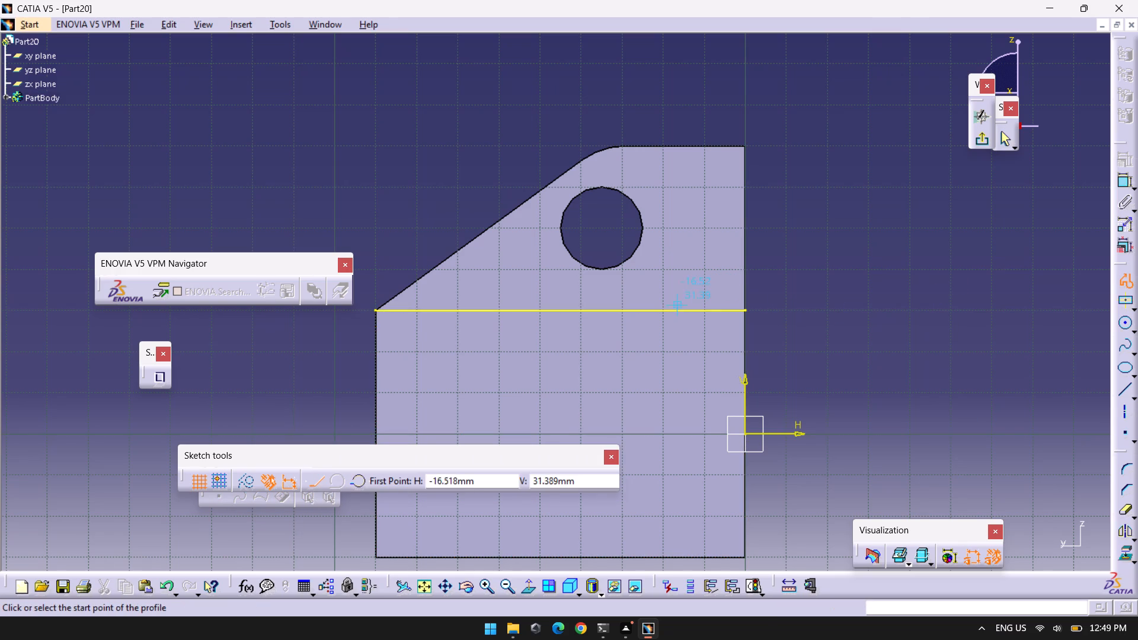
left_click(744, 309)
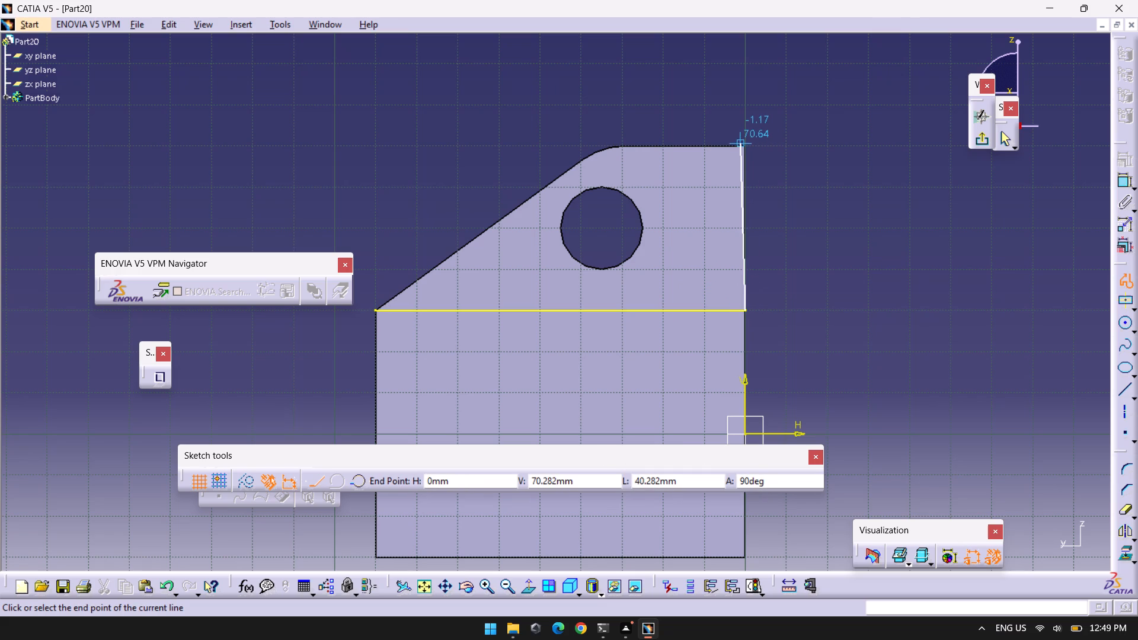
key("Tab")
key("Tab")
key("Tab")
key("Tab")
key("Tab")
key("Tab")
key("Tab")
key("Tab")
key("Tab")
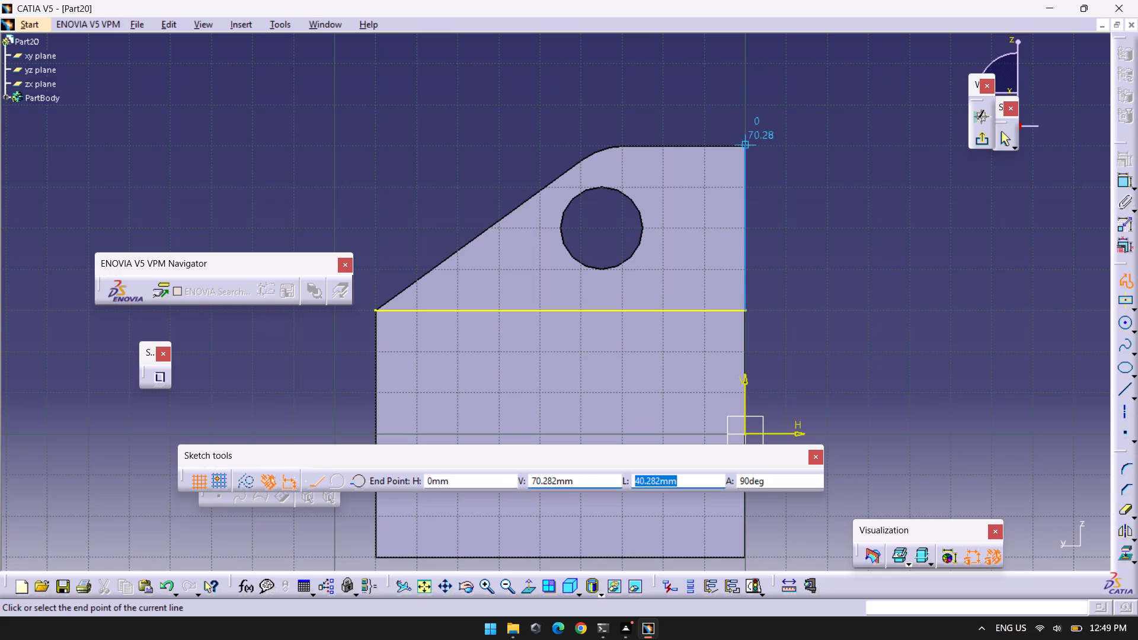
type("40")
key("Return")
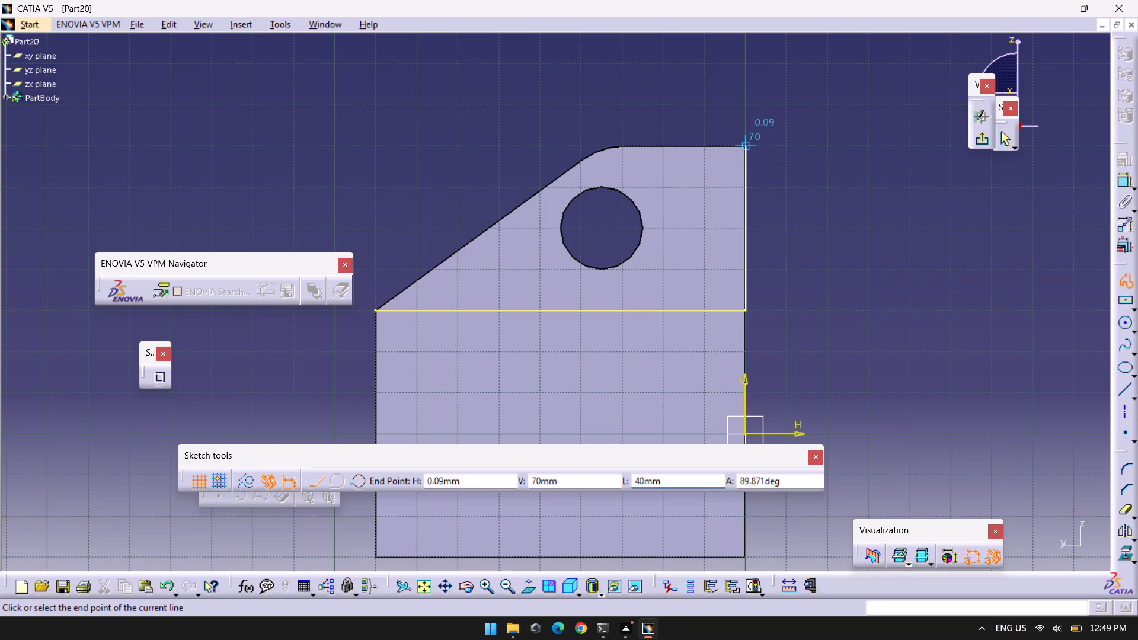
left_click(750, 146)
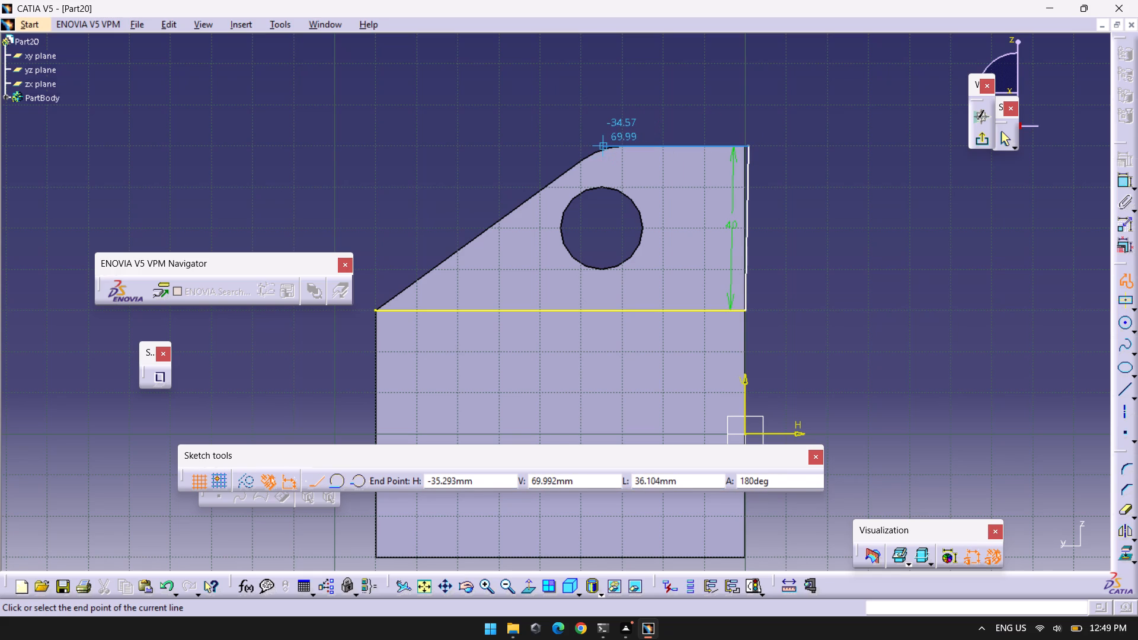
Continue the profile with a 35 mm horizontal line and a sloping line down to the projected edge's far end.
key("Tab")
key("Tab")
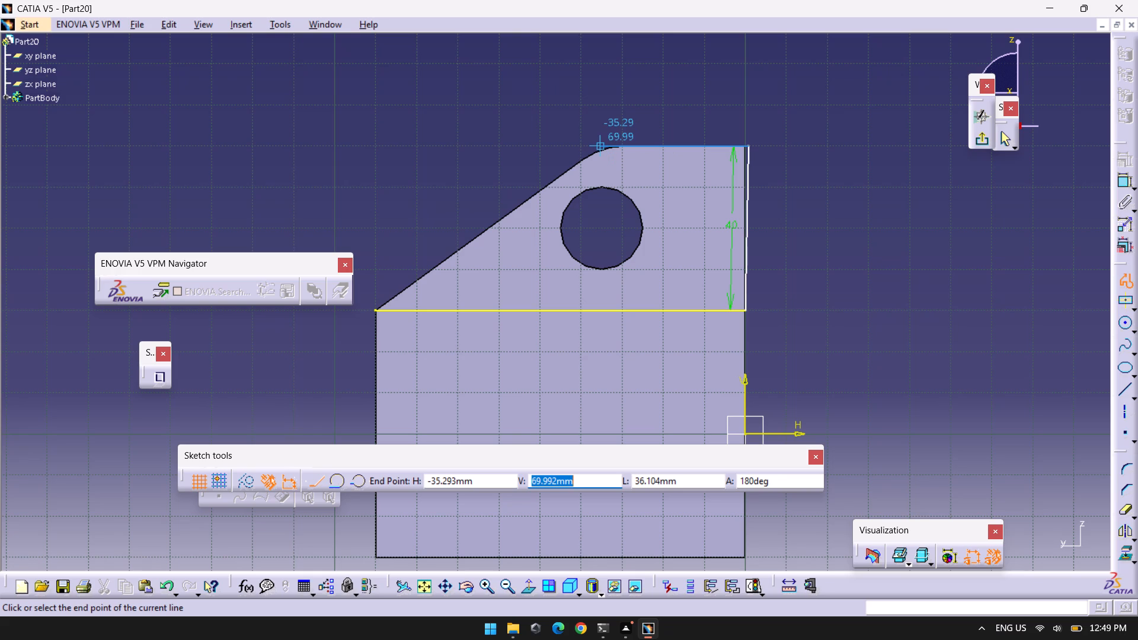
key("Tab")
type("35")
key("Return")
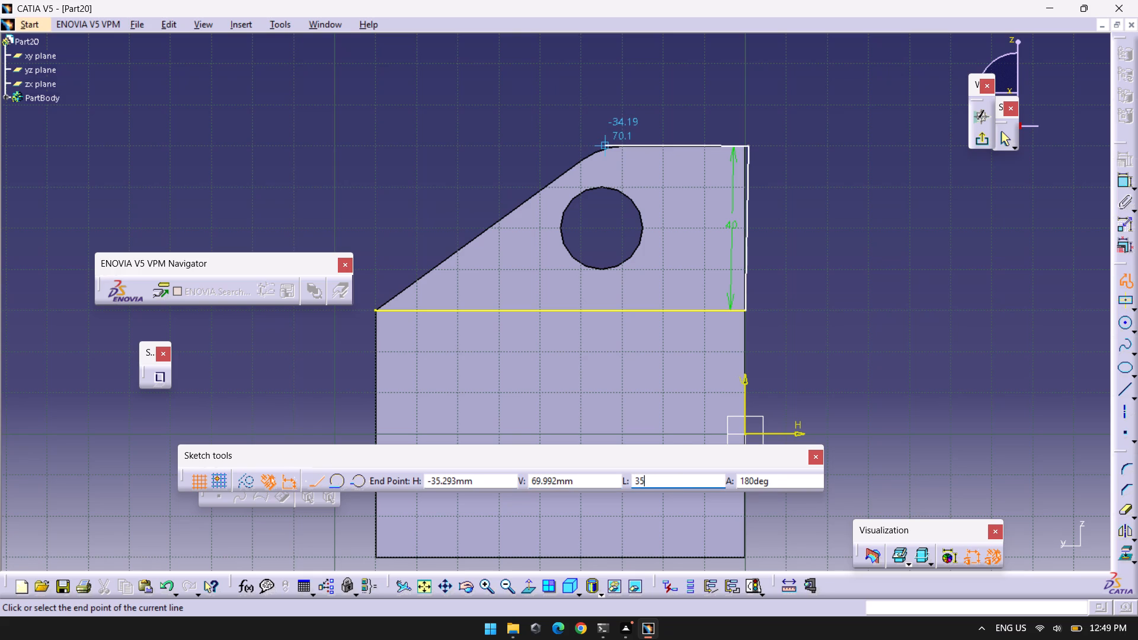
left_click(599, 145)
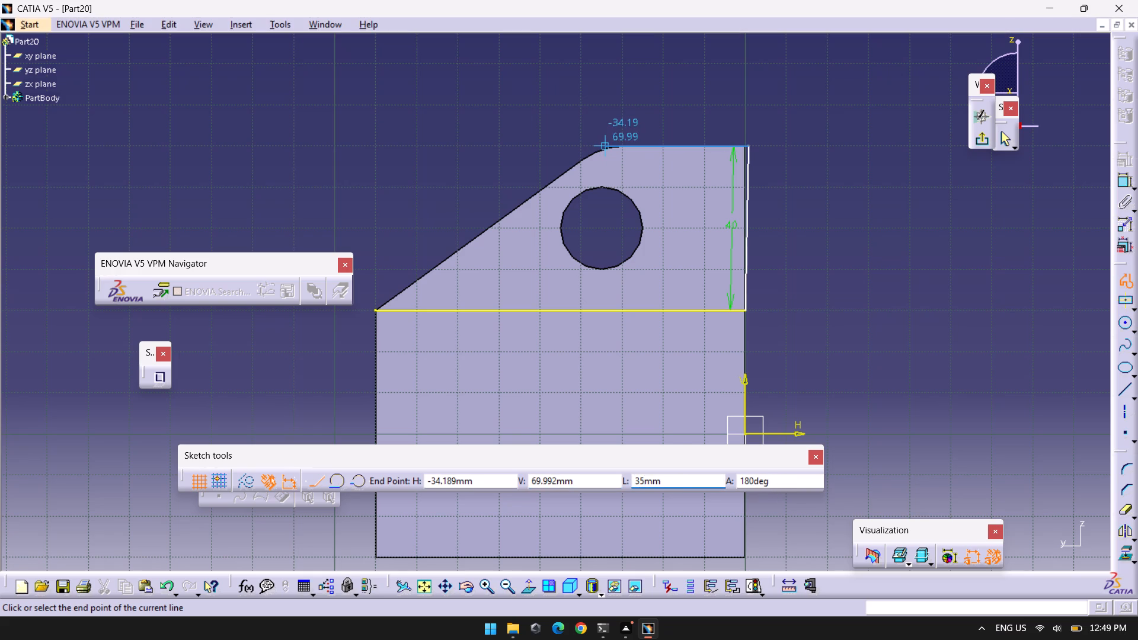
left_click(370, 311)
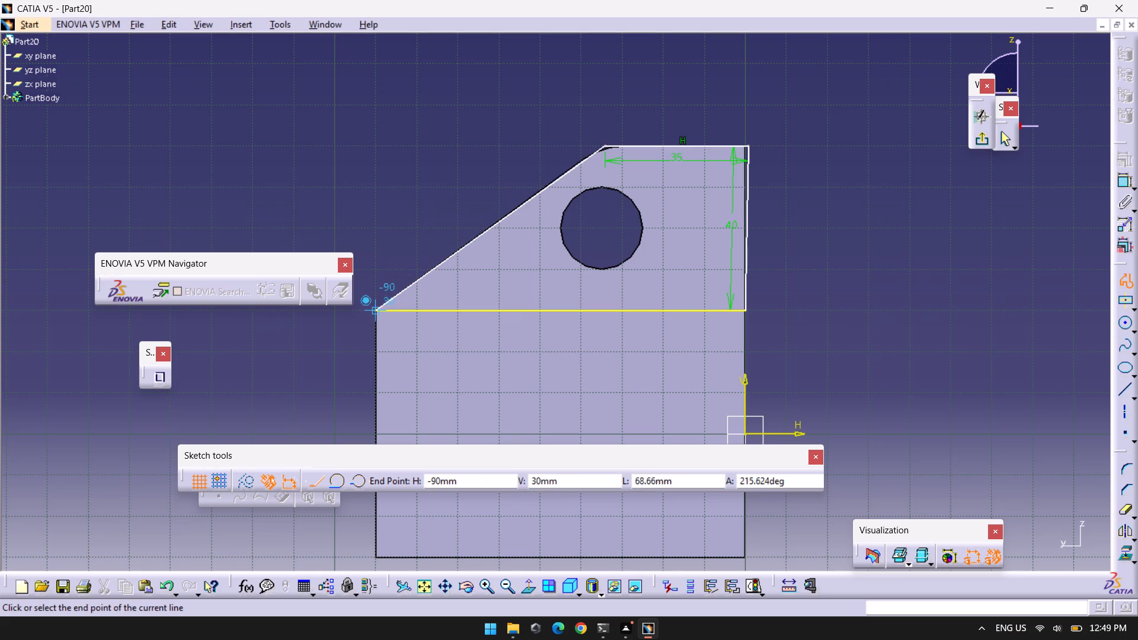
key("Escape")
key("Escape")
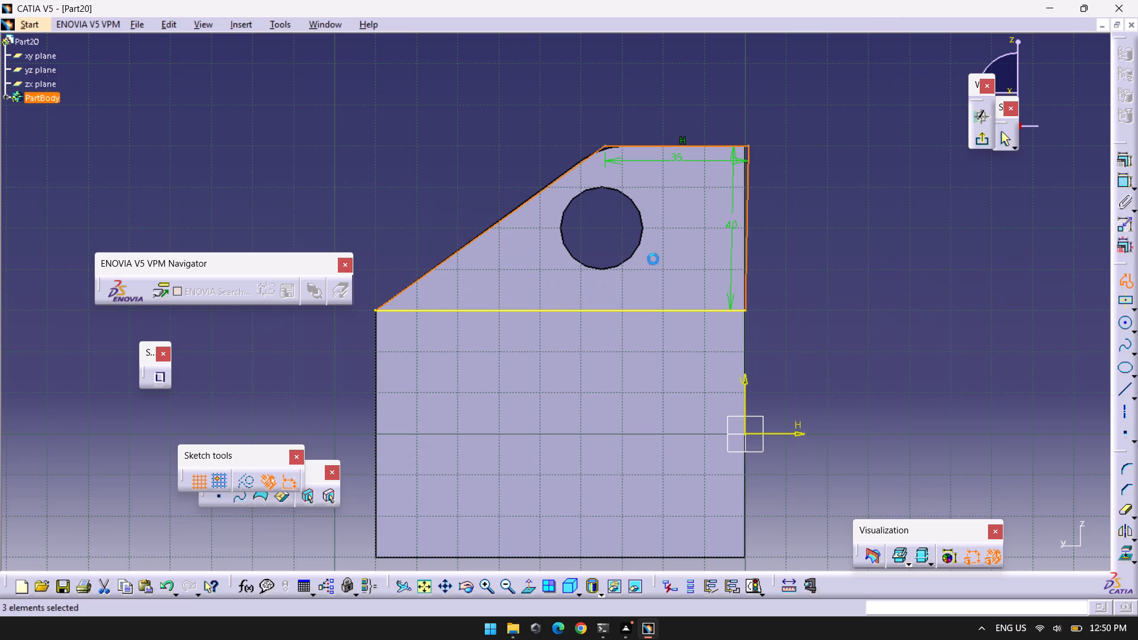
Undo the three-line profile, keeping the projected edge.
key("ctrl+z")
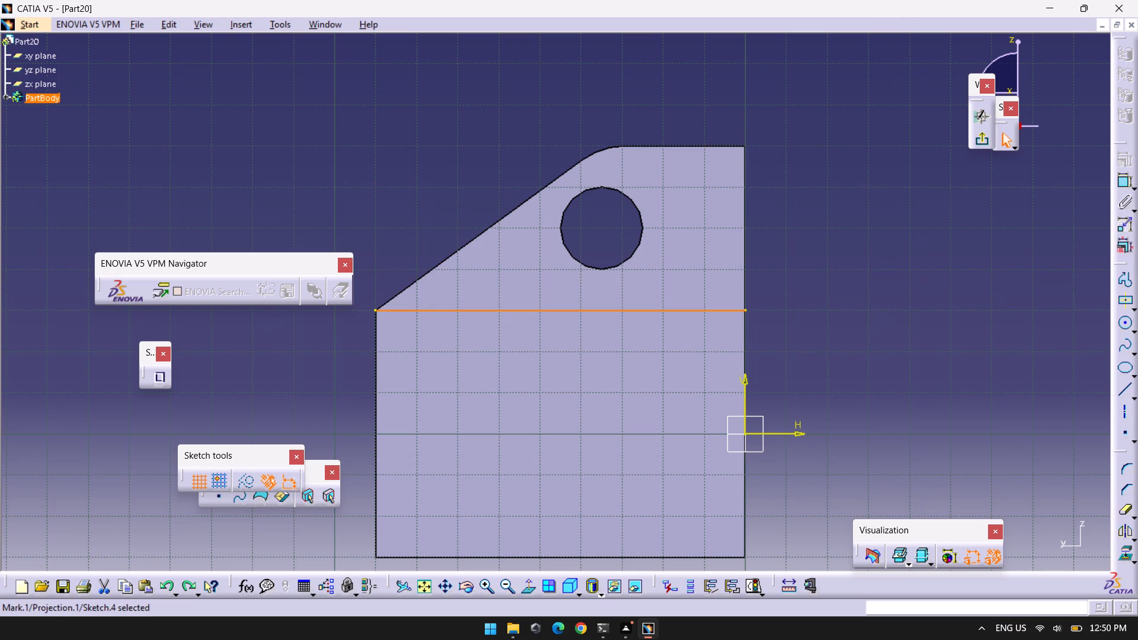
Draw a vertical 40 mm profile line upward from the projected edge's end, on the plate's square-corner side.
left_click(1115, 278)
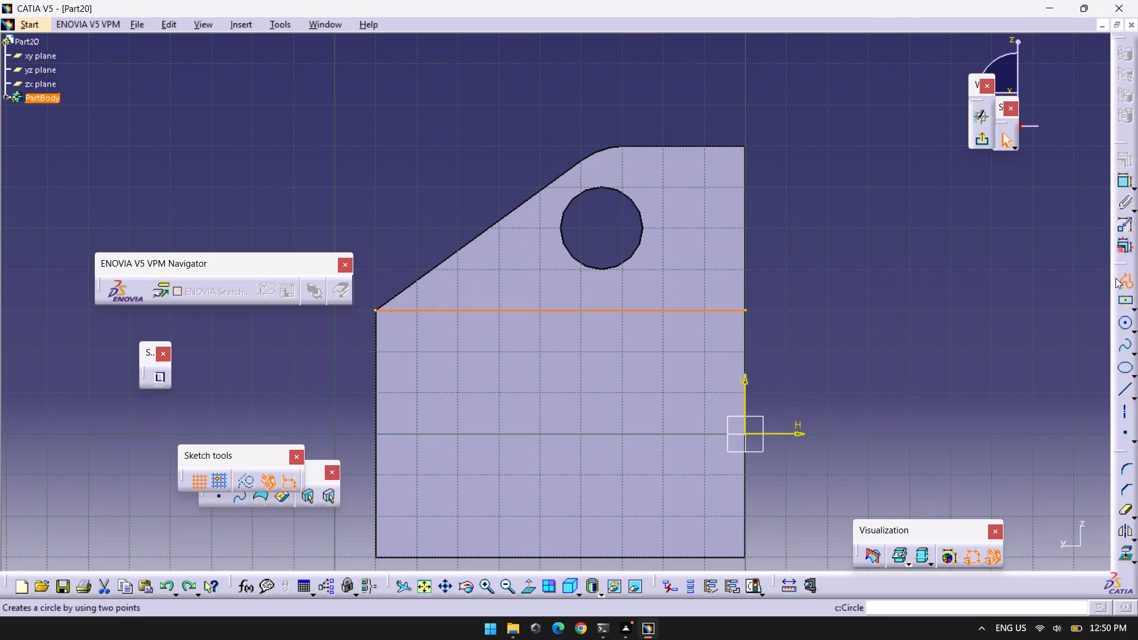
left_click(746, 313)
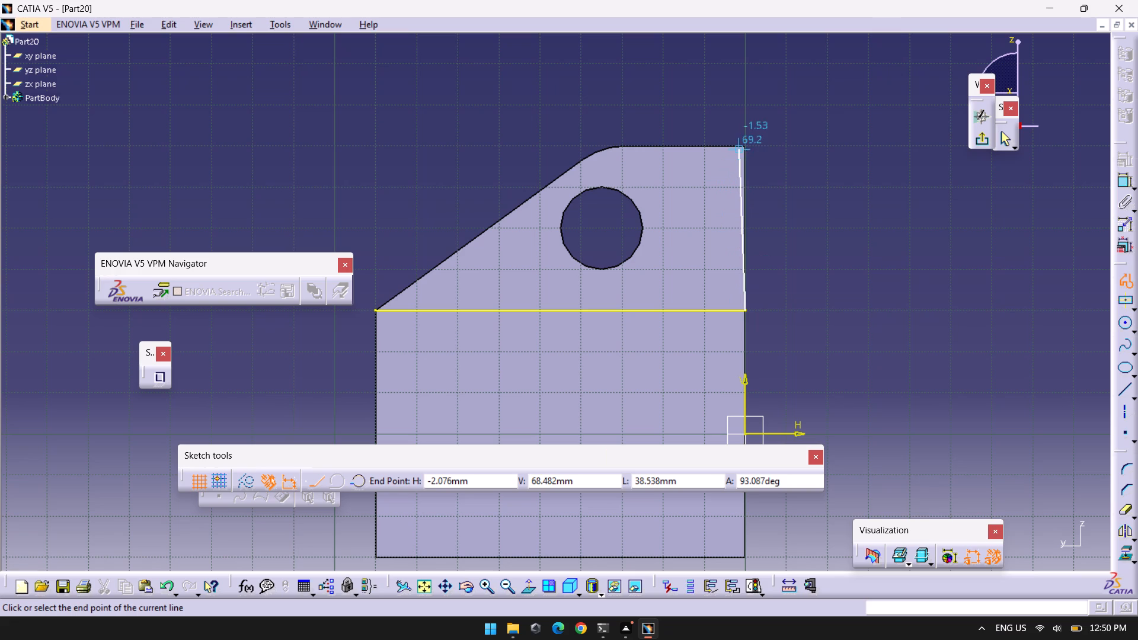
key("Tab")
key("Tab")
key("Tab")
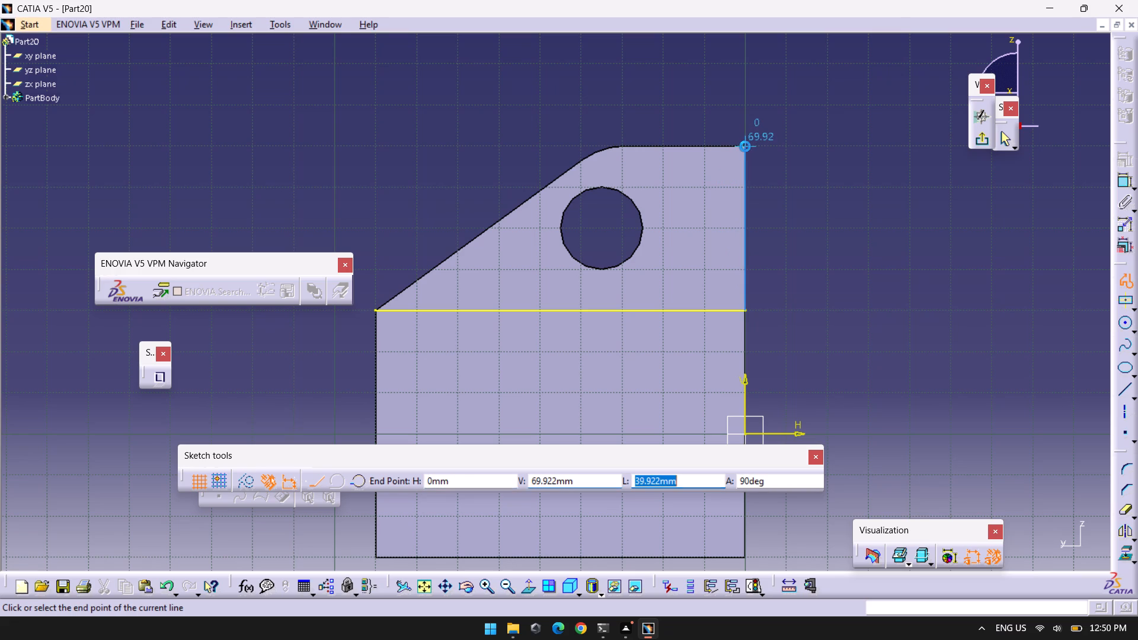
type("40")
key("Return")
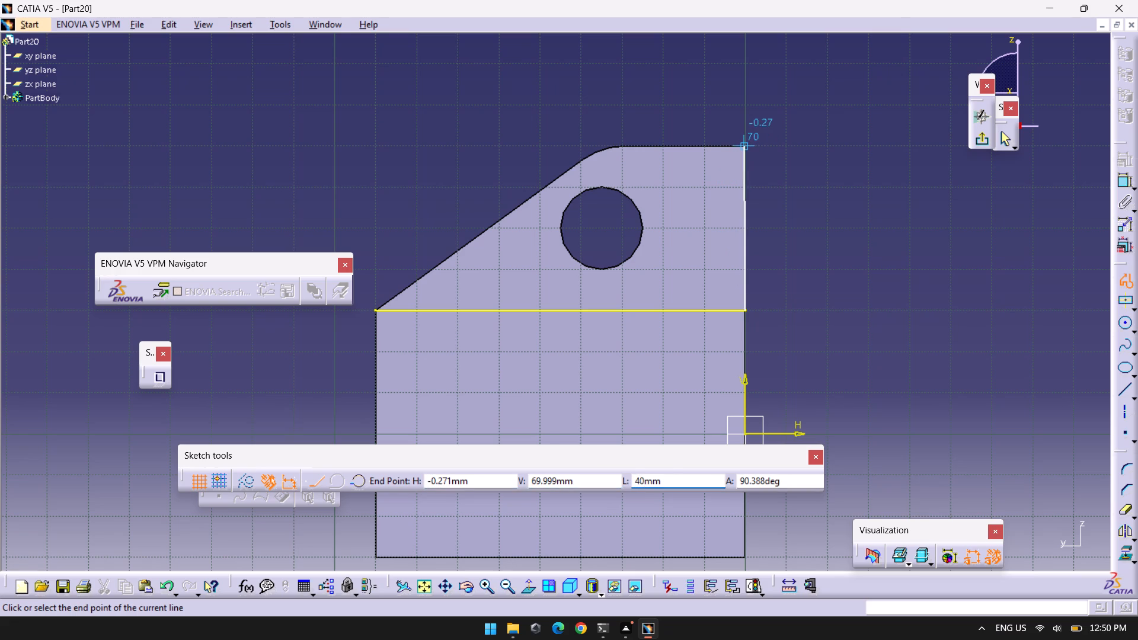
left_click(743, 139)
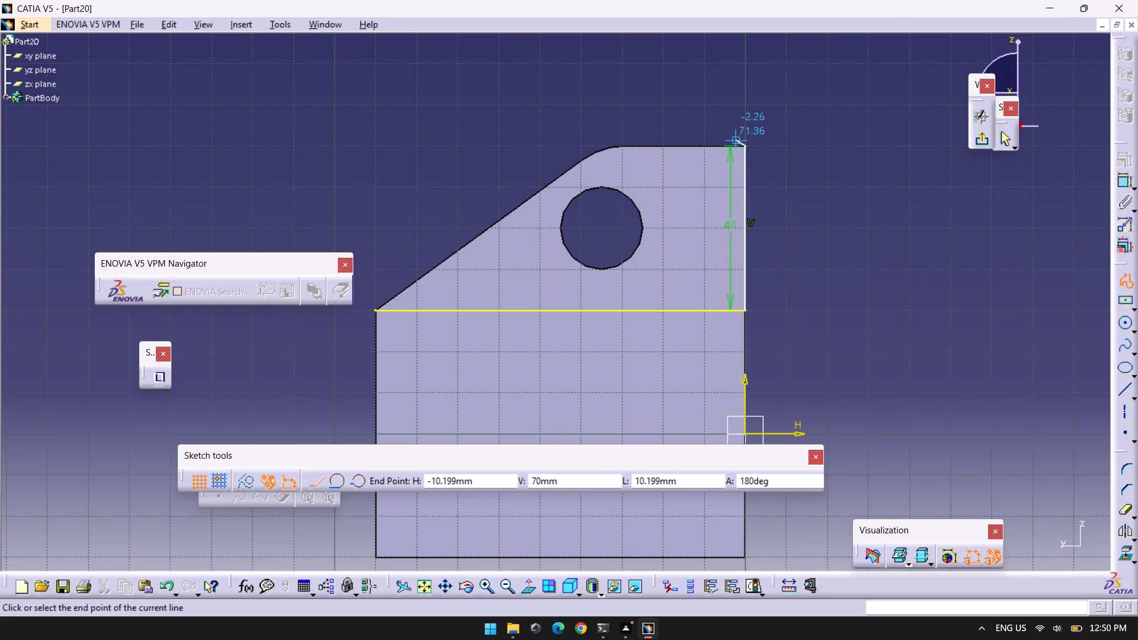
Continue the profile with a 35 mm horizontal line and a sloping line down to the projected edge's far end.
key("Tab")
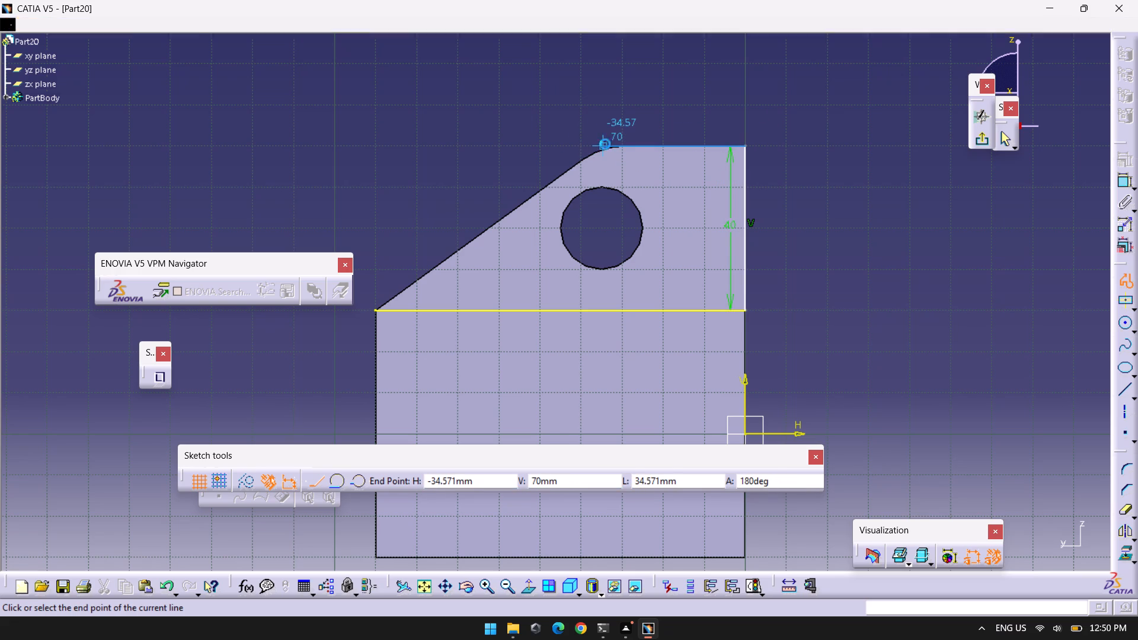
key("Tab")
key("Tab")
type("35")
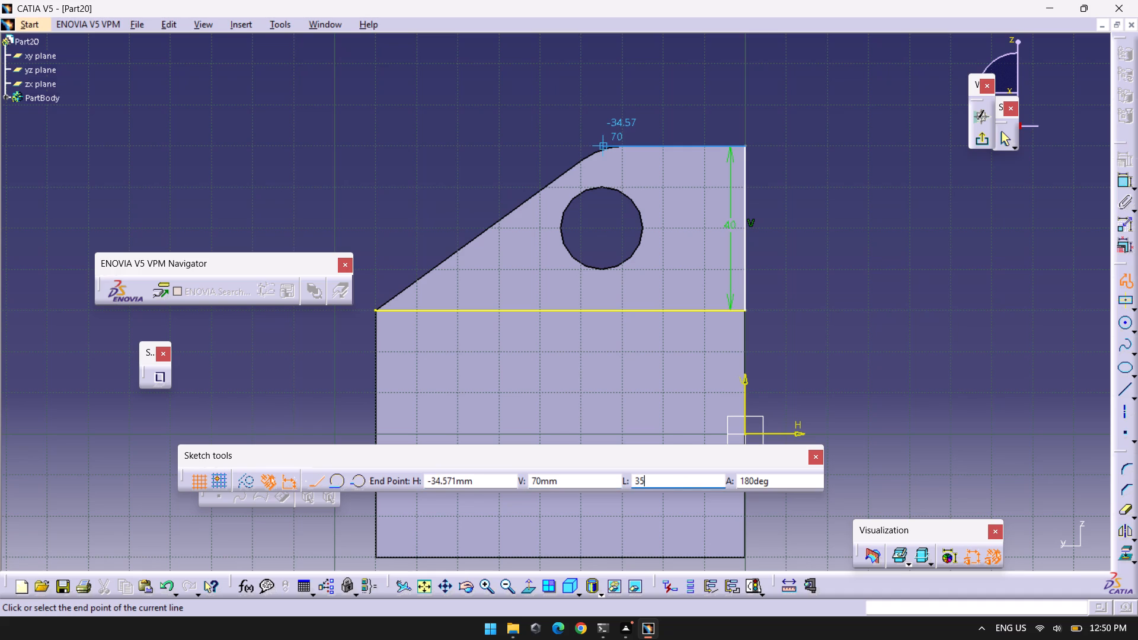
key("Return")
left_click(606, 144)
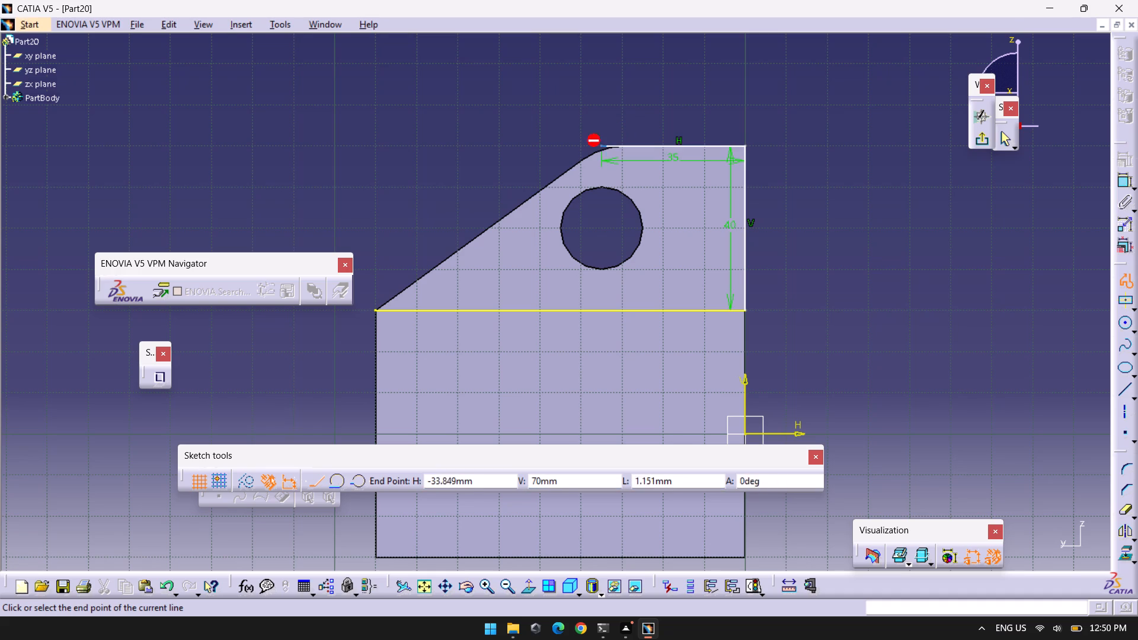
left_click(372, 311)
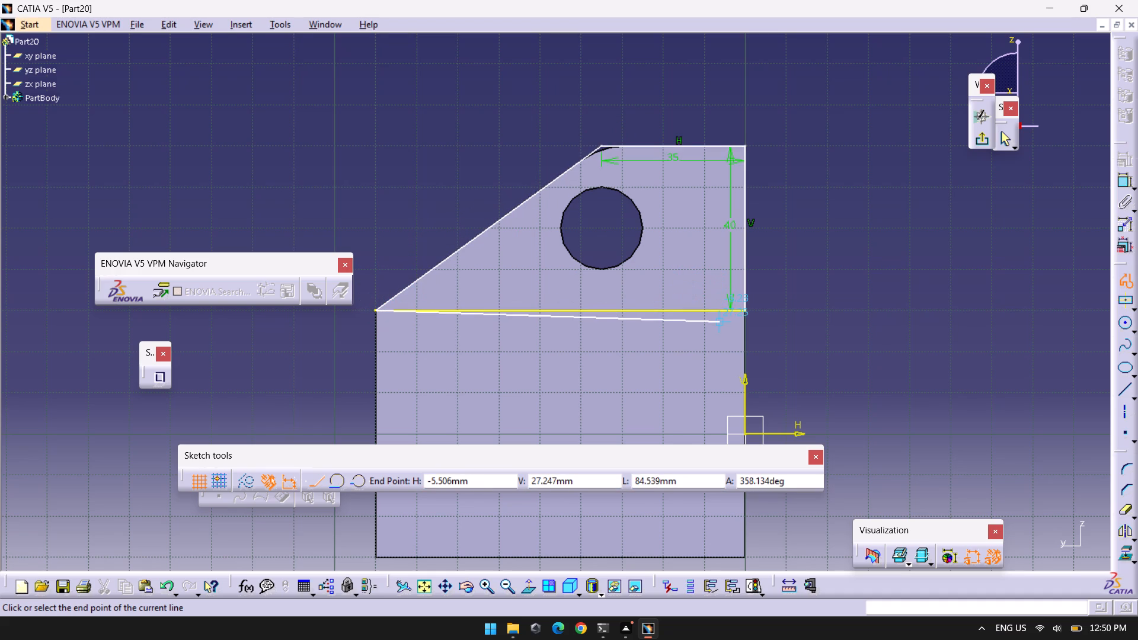
key("Escape")
key("Escape")
Replace the projected edge with a 90 mm horizontal line closing the base of the plate profile.
left_click(596, 320)
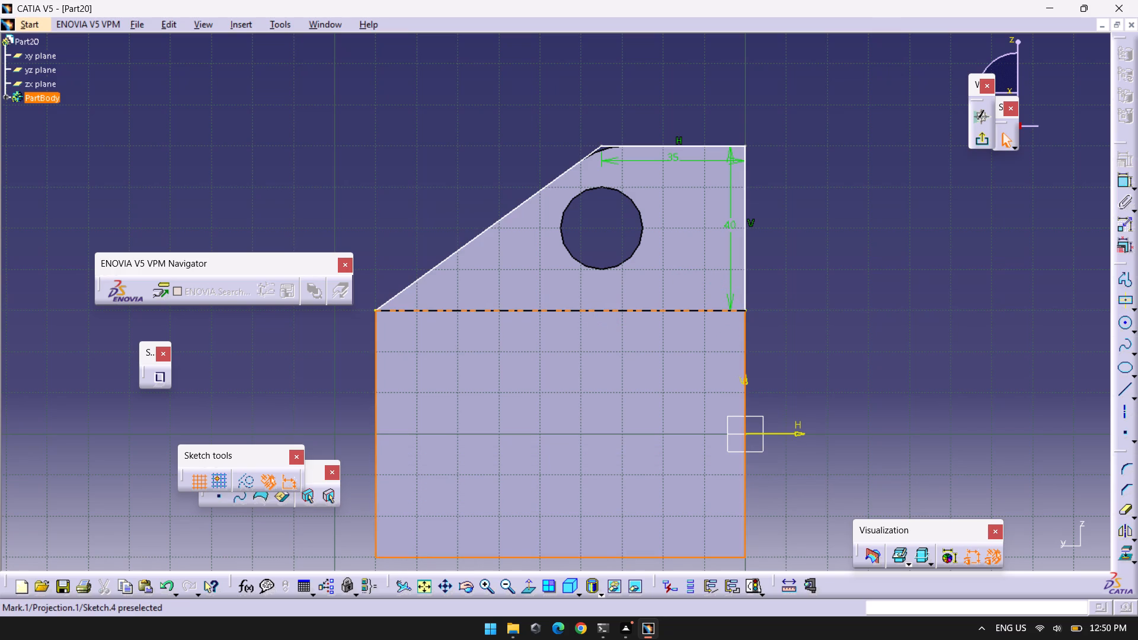
left_click(607, 311)
key("Delete")
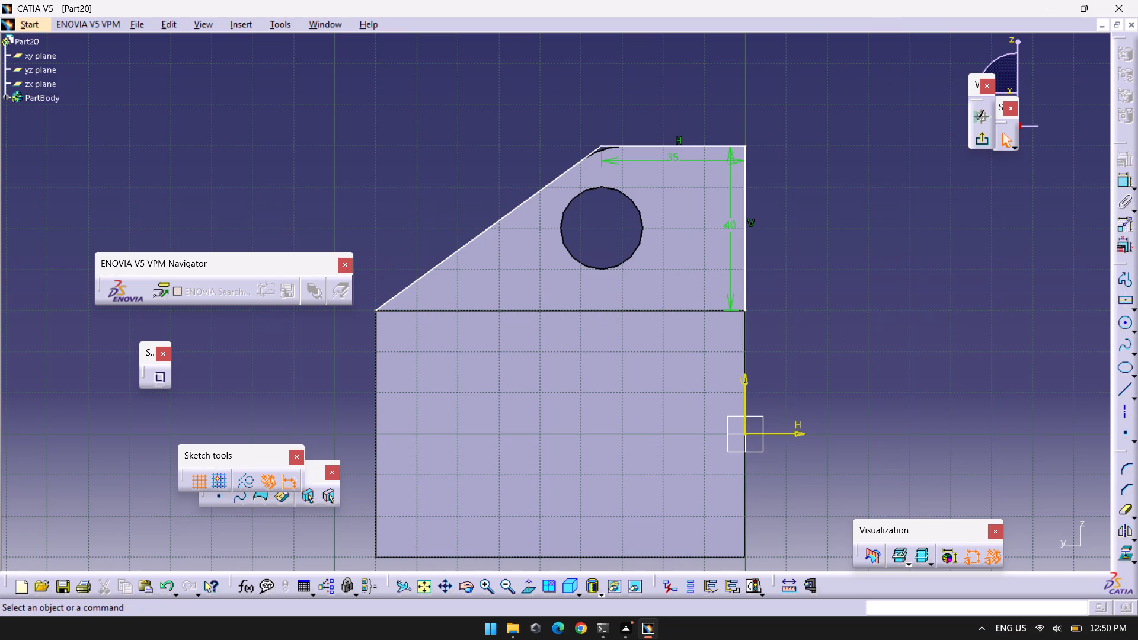
left_click(1123, 393)
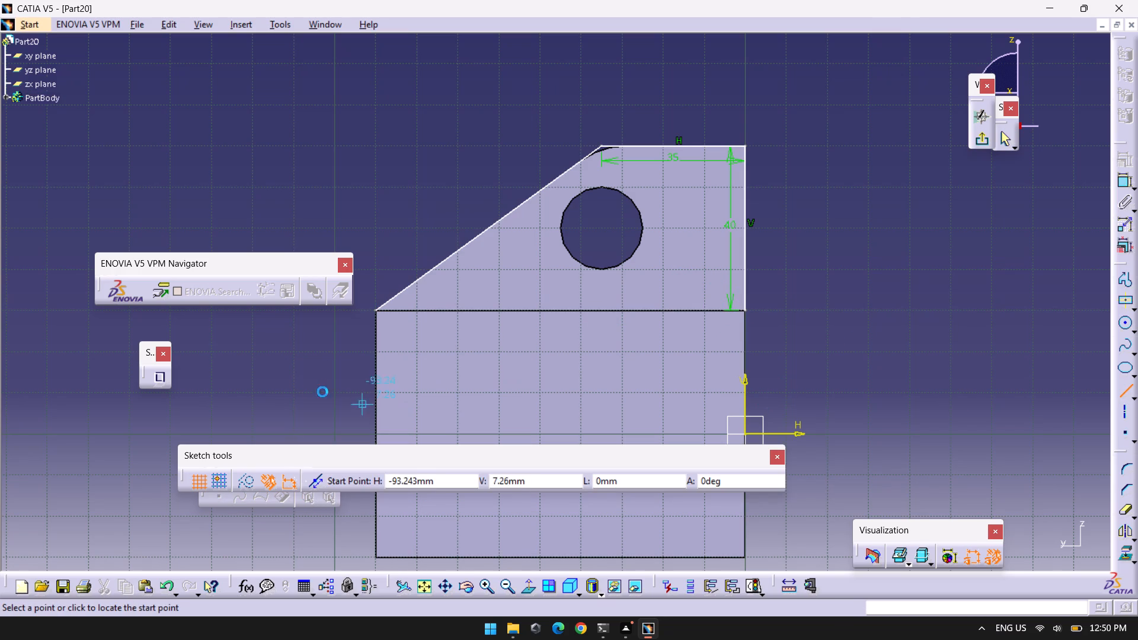
left_click(375, 309)
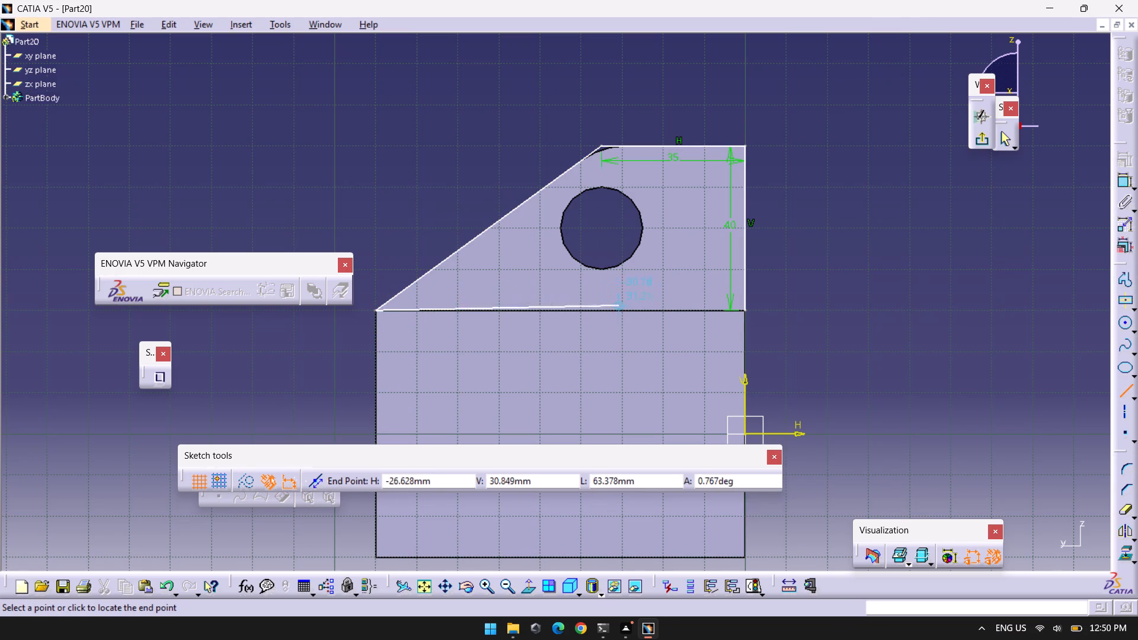
left_click(745, 308)
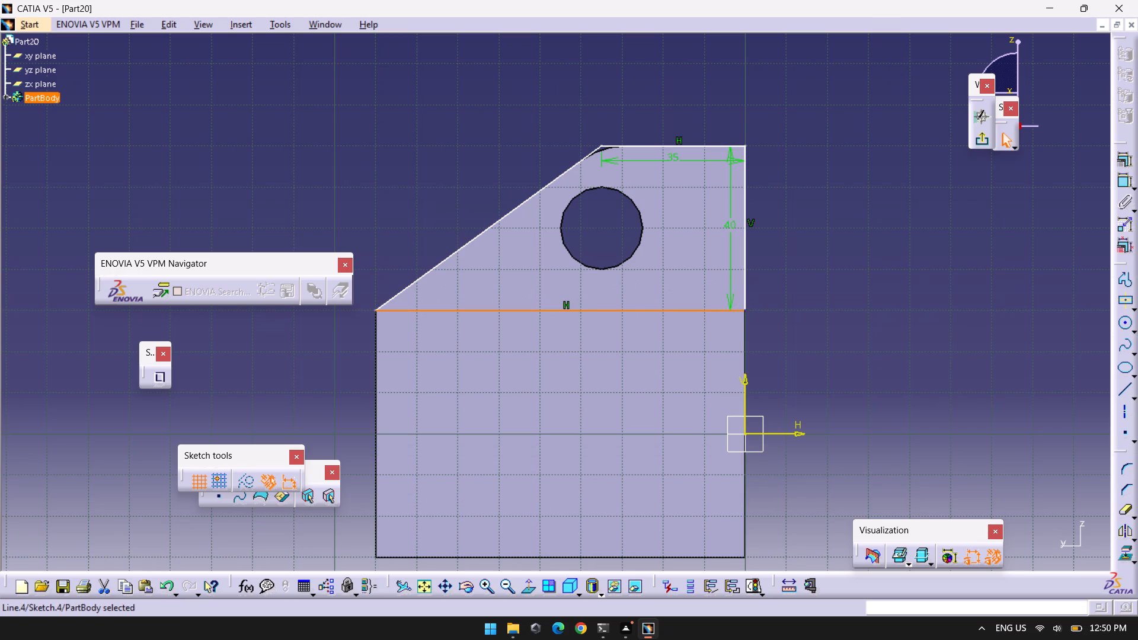
left_click(986, 245)
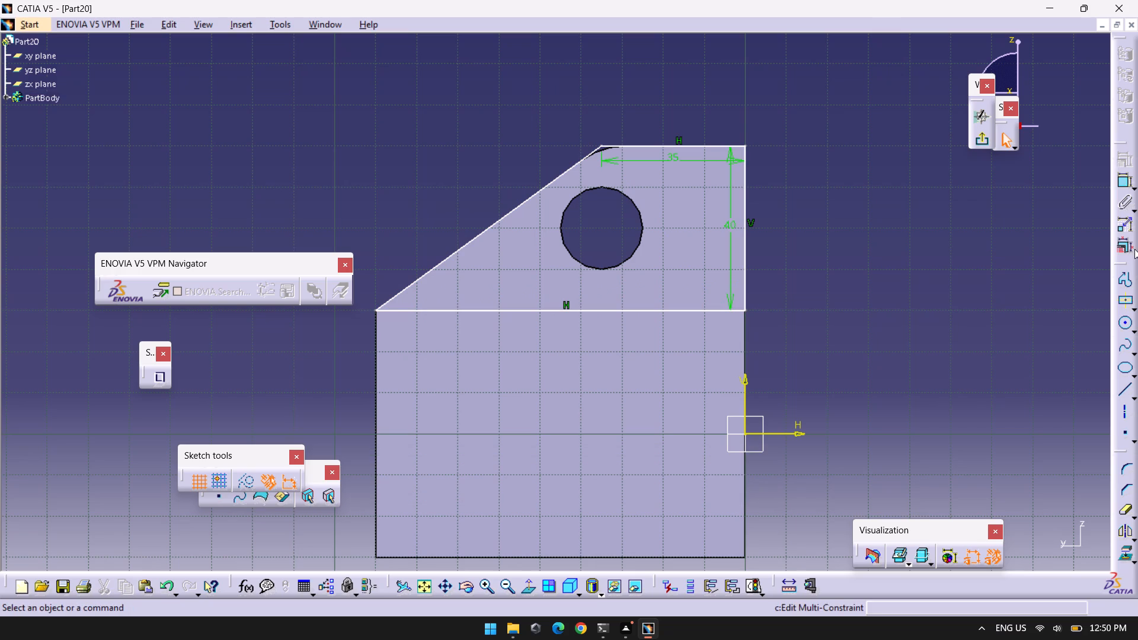
Draw a radius 10 mm circle inside the profile, centred below the corner where the horizontal and sloping lines meet.
left_click(1126, 325)
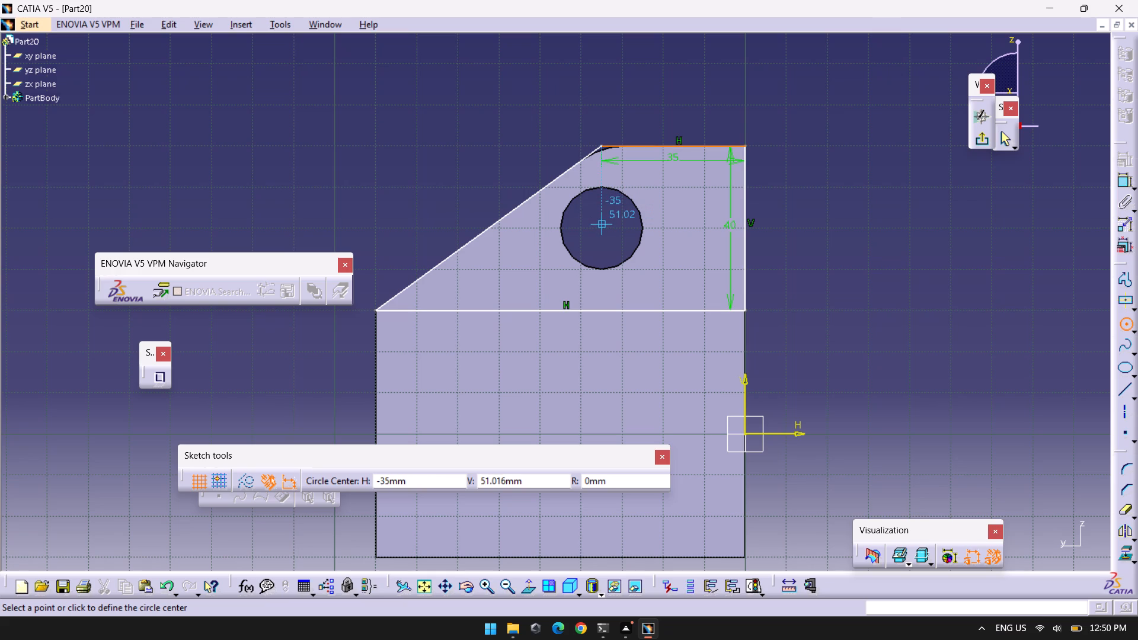
left_click(600, 227)
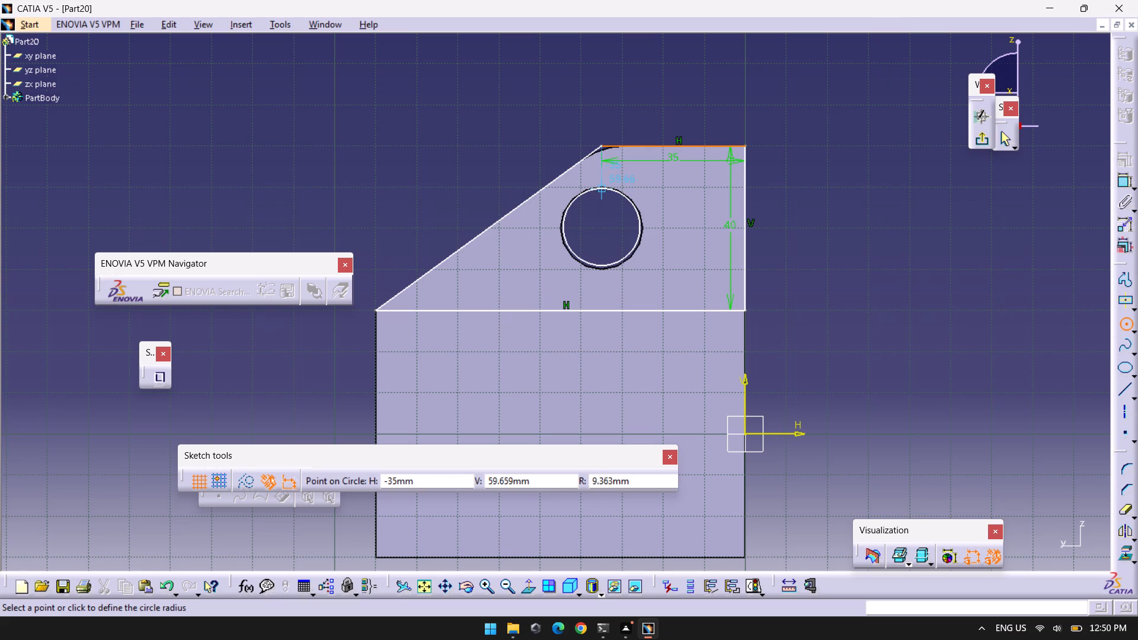
key("Tab")
key("Tab")
key("Tab")
type("10")
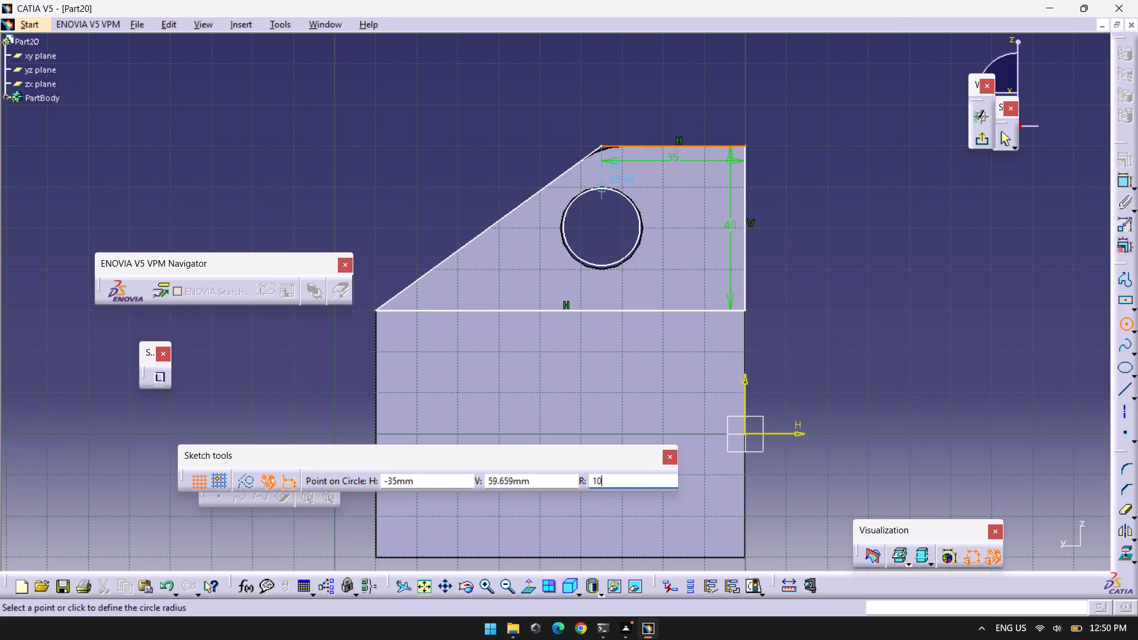
key("Return")
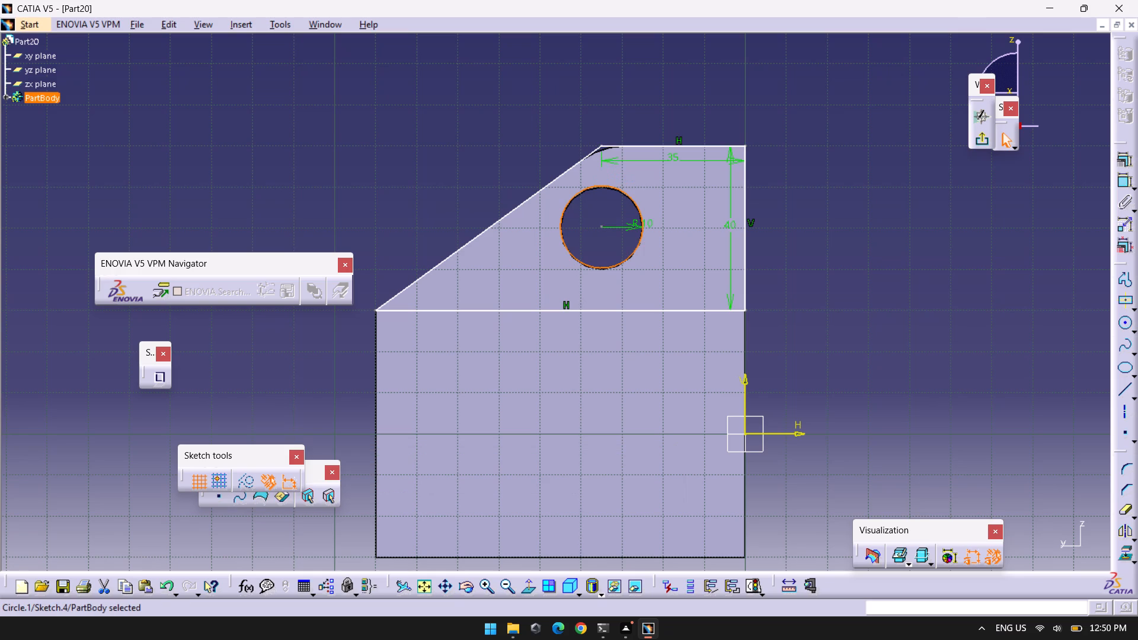
Constrain the distance between the circle and the profile's upper horizontal line to 10 mm.
left_click(1126, 175)
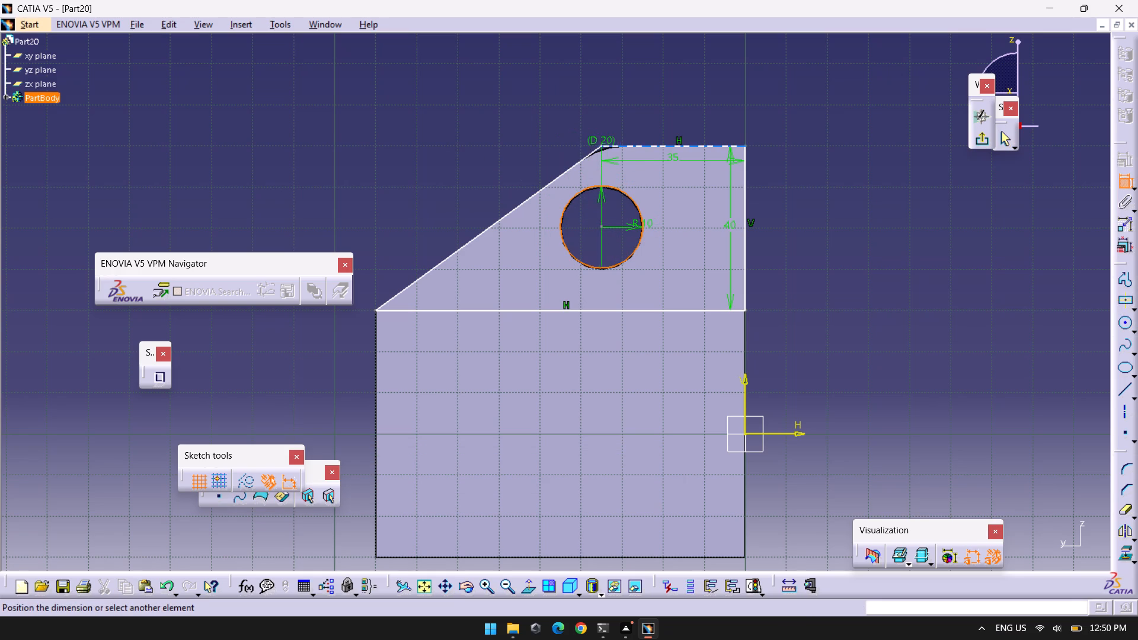
left_click(608, 146)
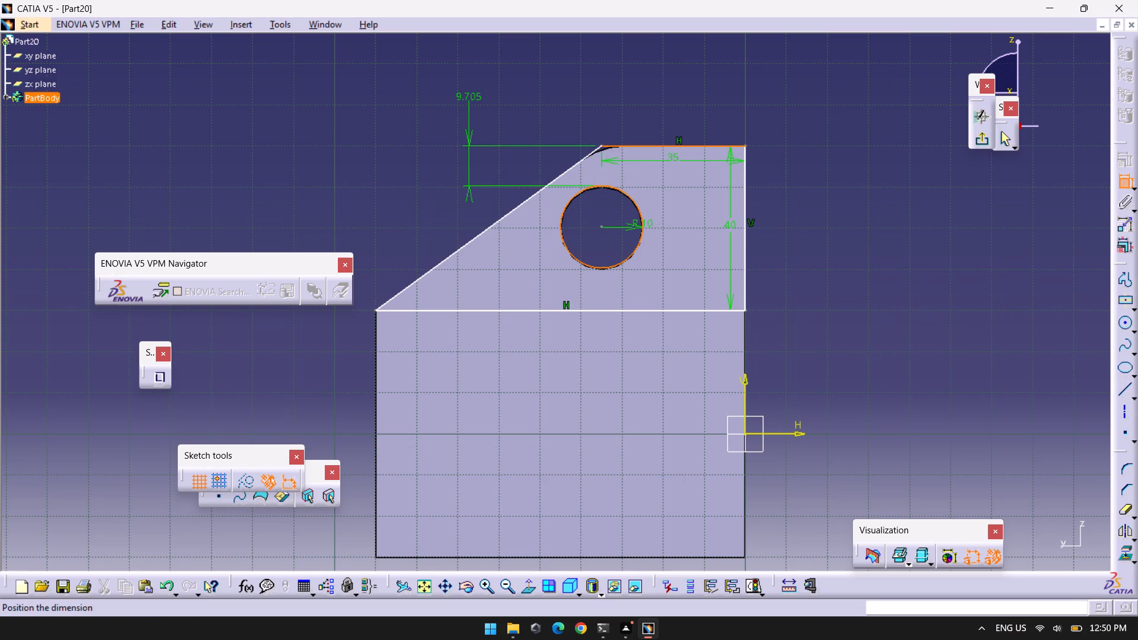
left_click(427, 91)
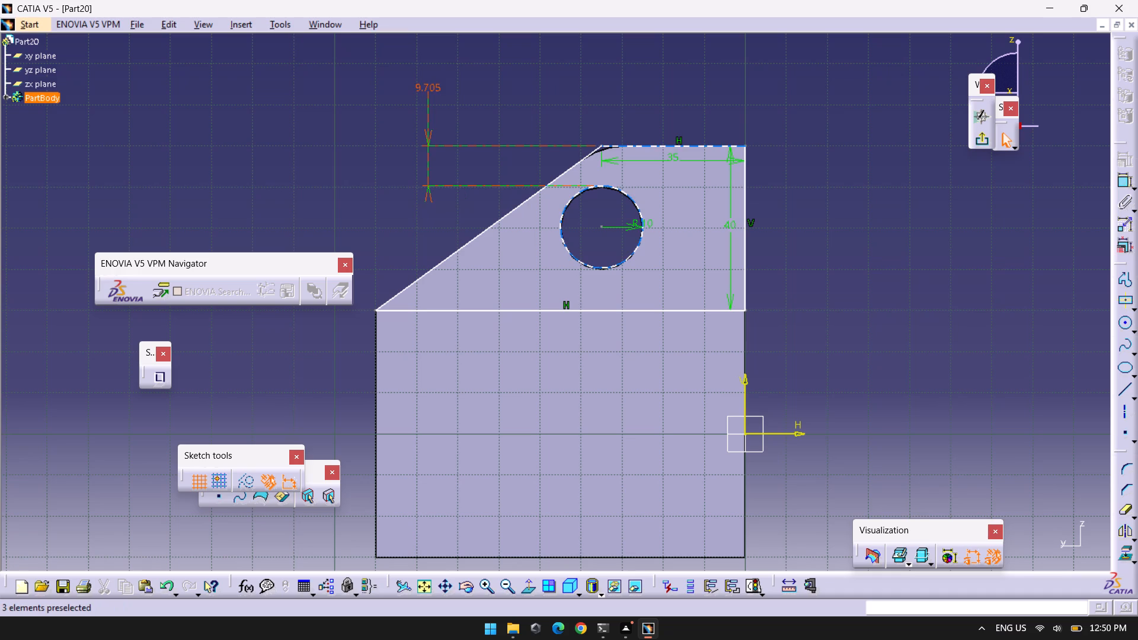
double_click(431, 103)
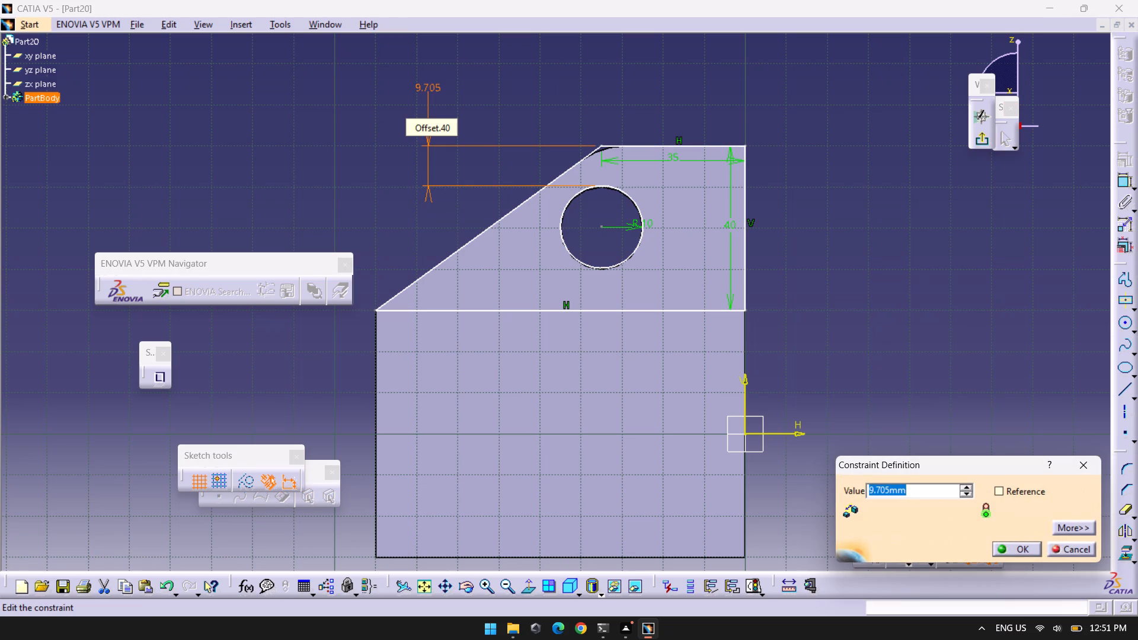
type("10")
key("Return")
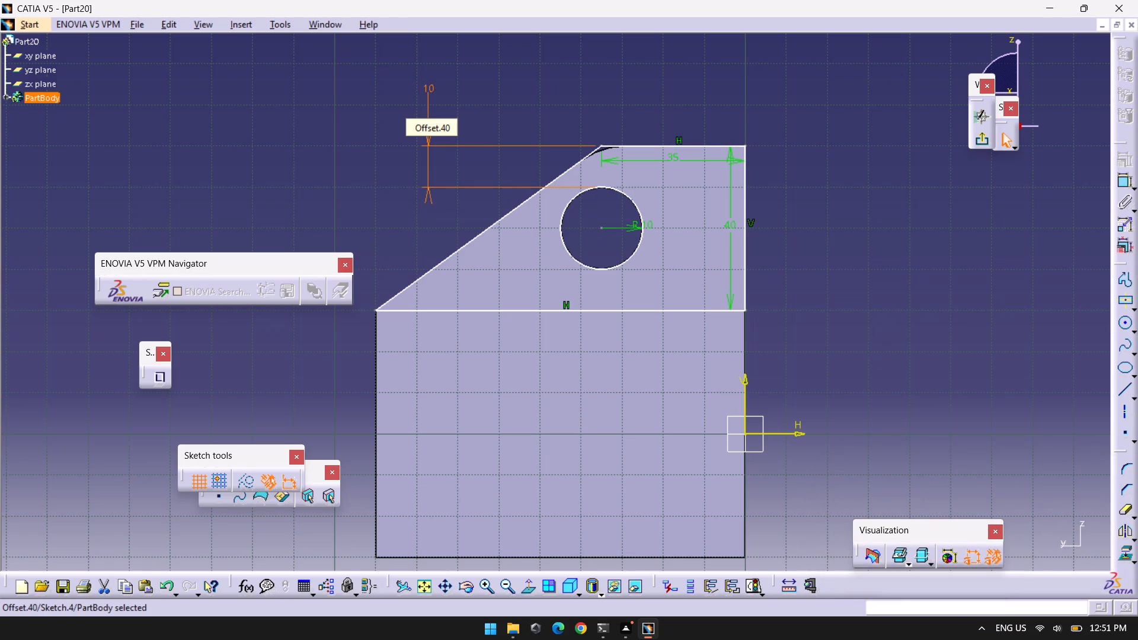
left_click(837, 184)
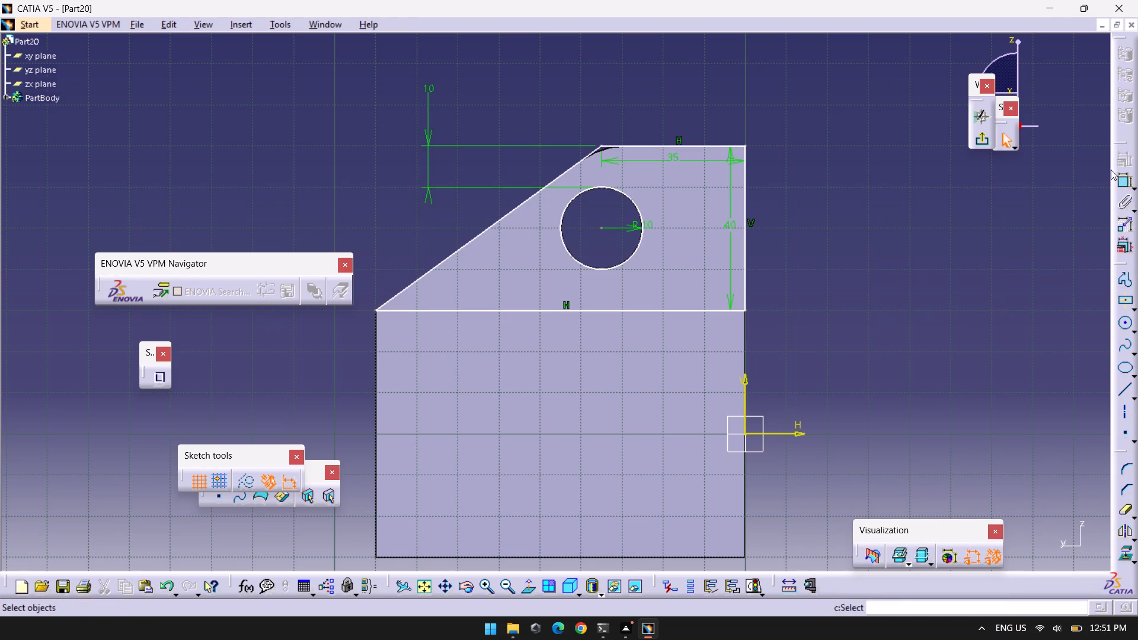
Exit the sketch and pad the profile 15 mm in the reversed direction, inward over the block.
left_click(984, 139)
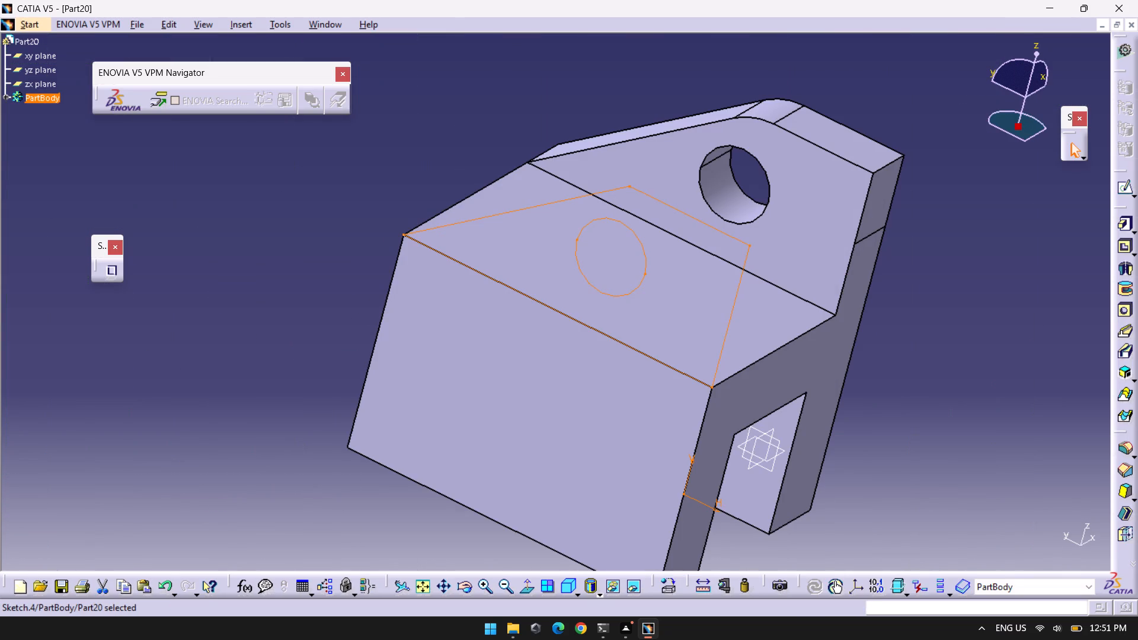
left_click(1124, 222)
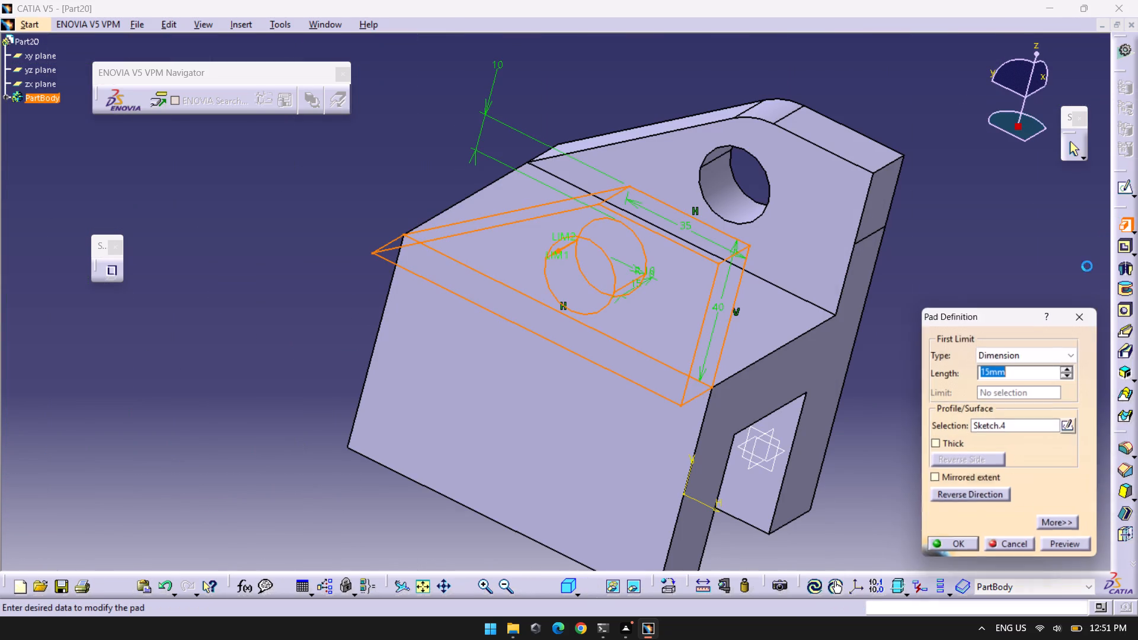
left_click(988, 499)
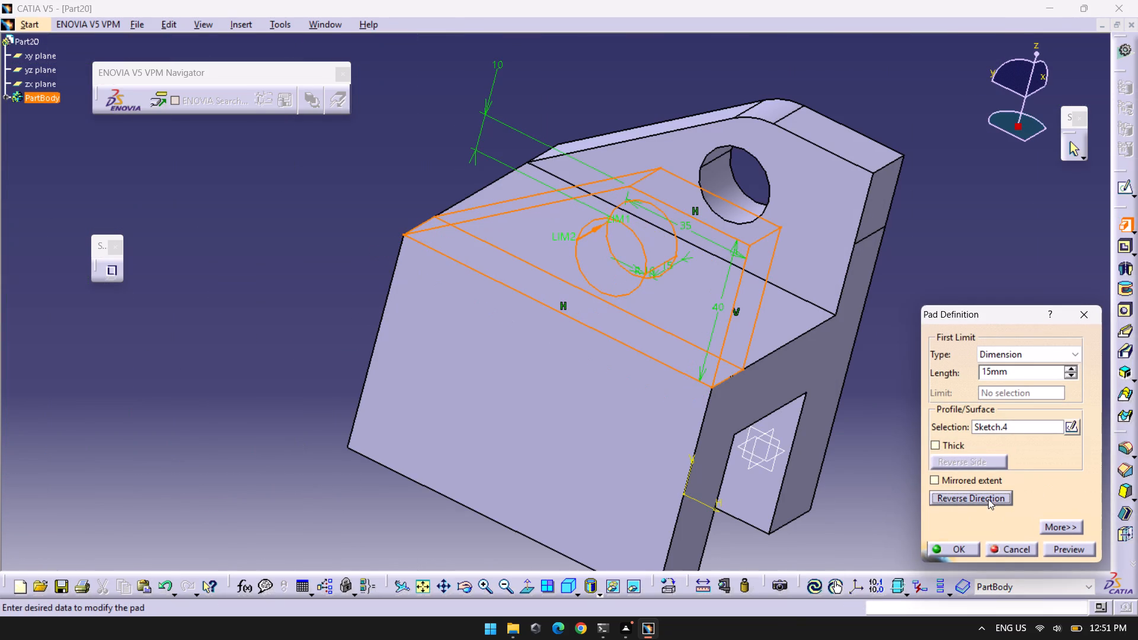
left_click(963, 552)
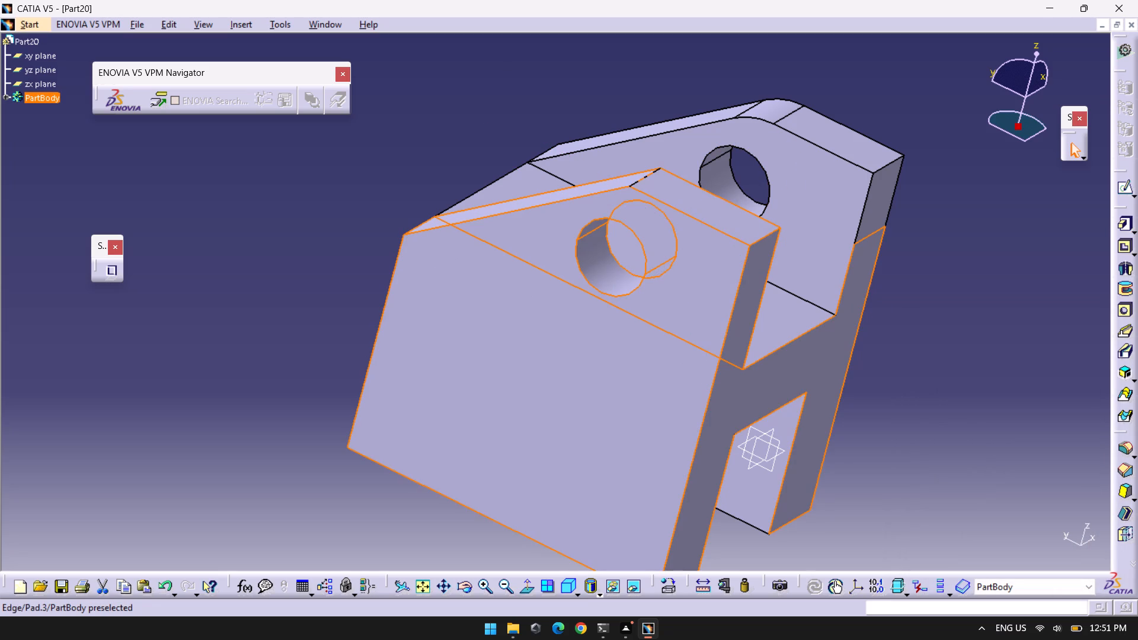
Fillet the new plate's upper edge between its sloping and flat faces with an 18 mm radius.
left_click(643, 177)
left_click(1128, 449)
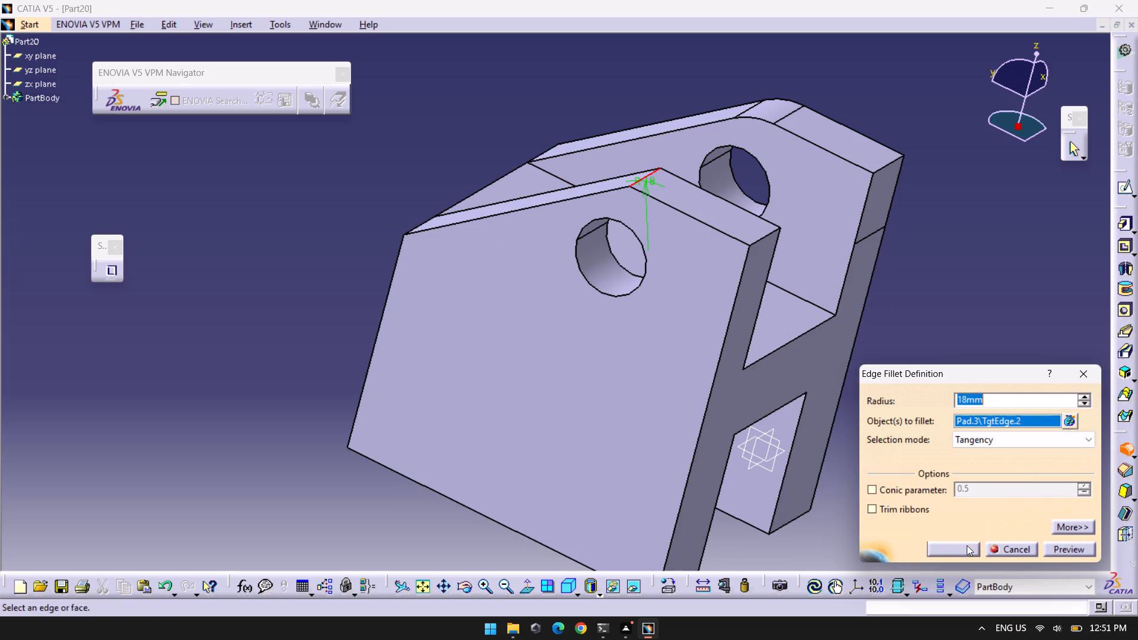
left_click(967, 545)
left_click(980, 356)
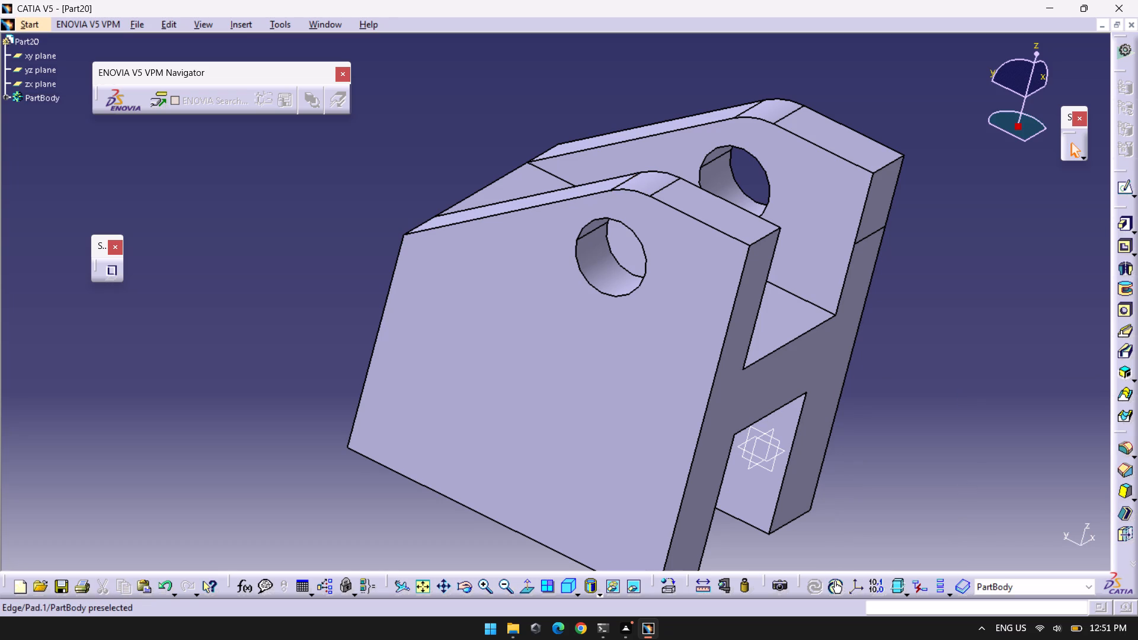
Open a sketch on the block's H-shaped end face and project its outer vertical edge on the positive H side.
middle_click_drag(967, 305, 437, 434)
right_click_drag(821, 260, 437, 434)
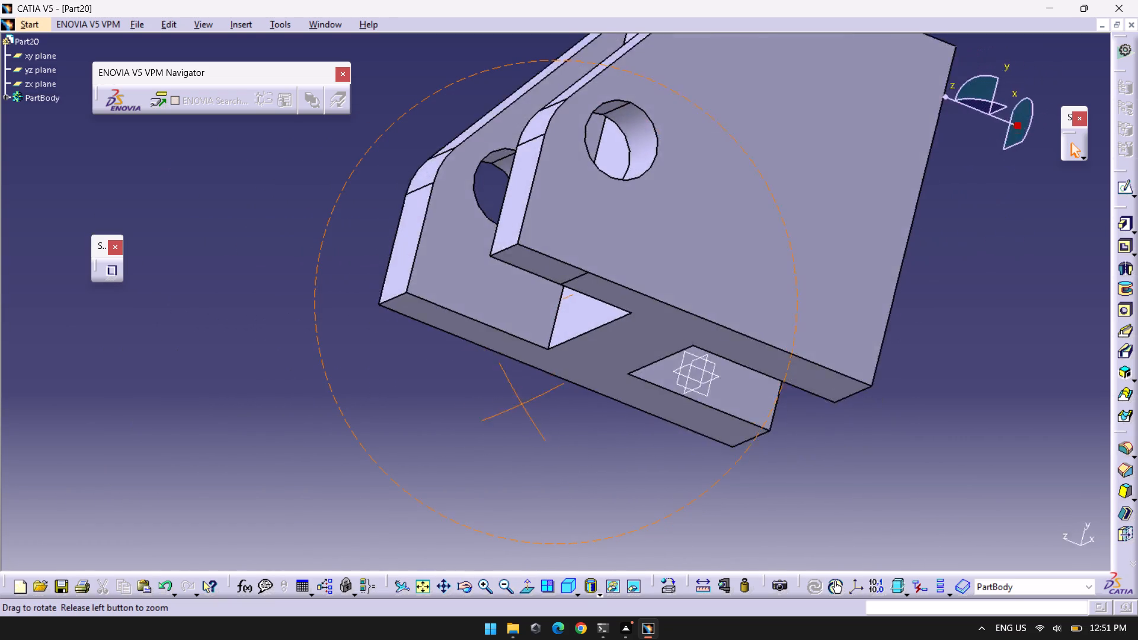
right_click_drag(437, 434, 385, 207)
middle_click_drag(437, 434, 385, 207)
left_click(756, 294)
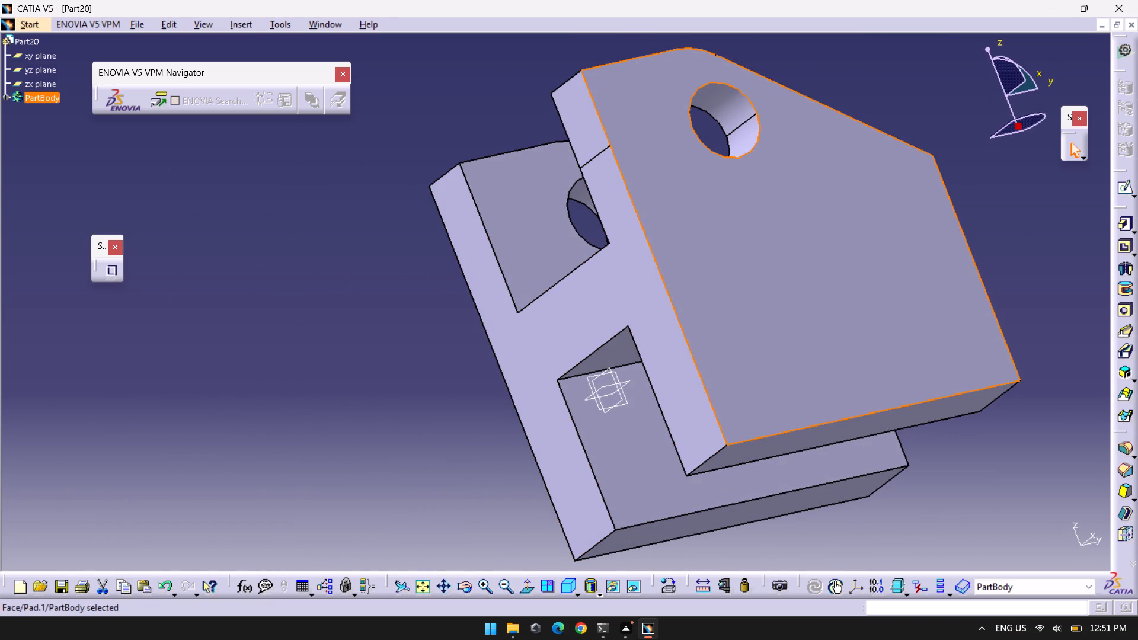
left_click(658, 295)
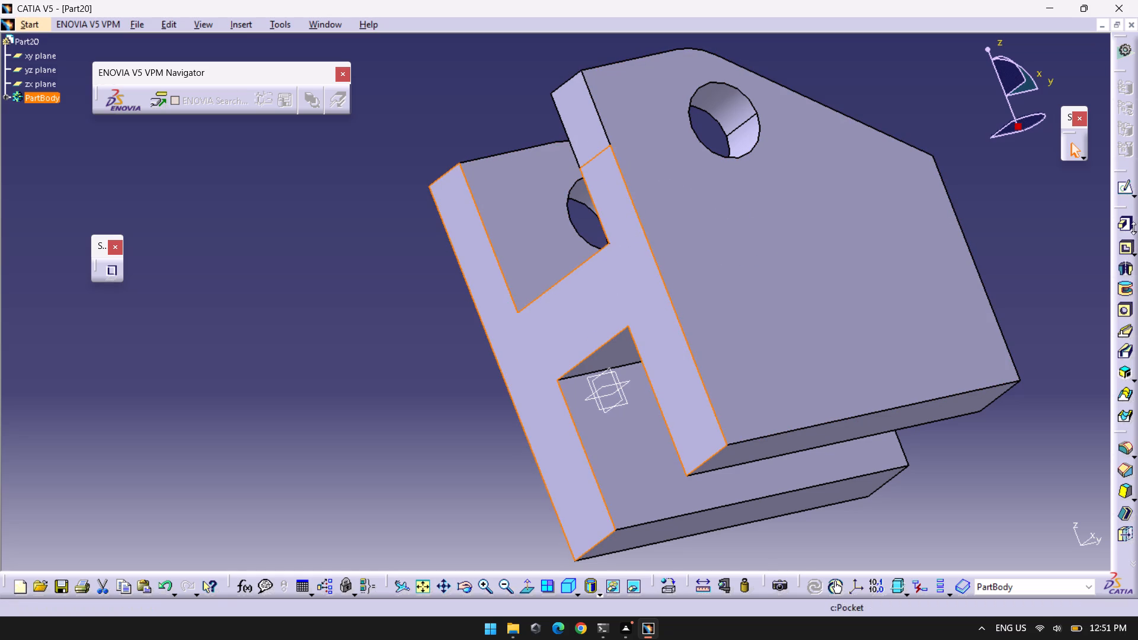
left_click(1119, 186)
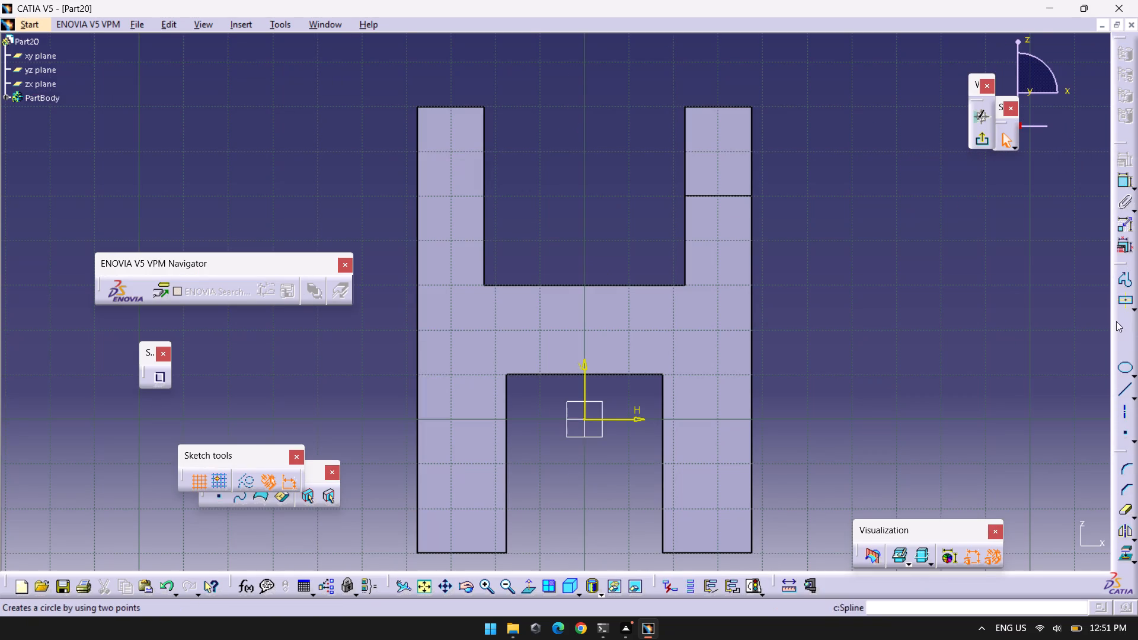
left_click(1128, 552)
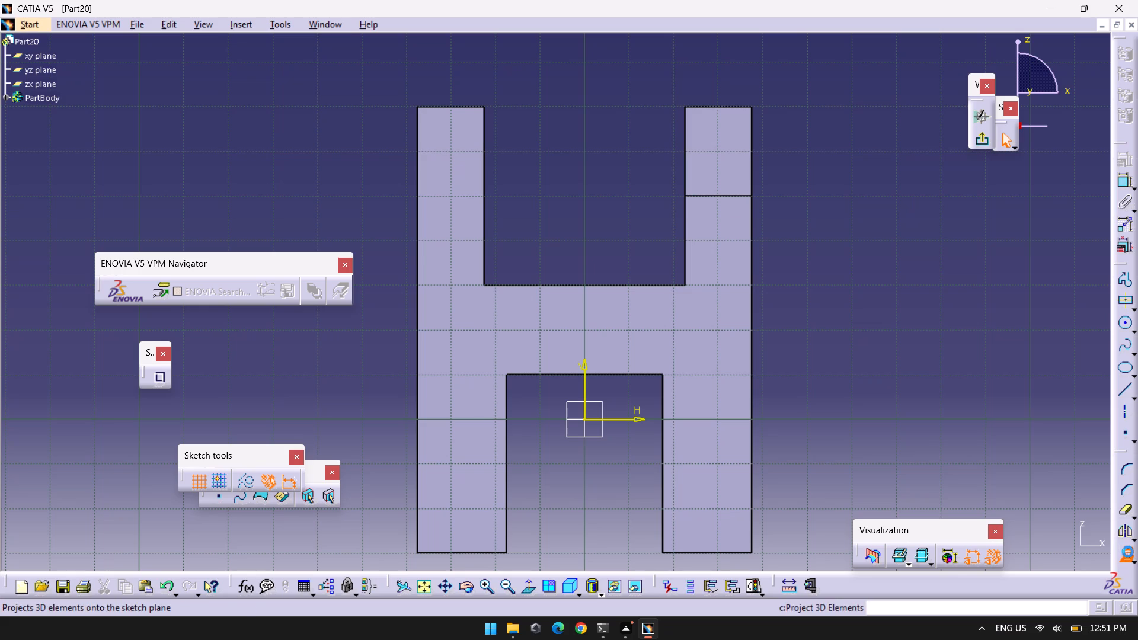
left_click(752, 316)
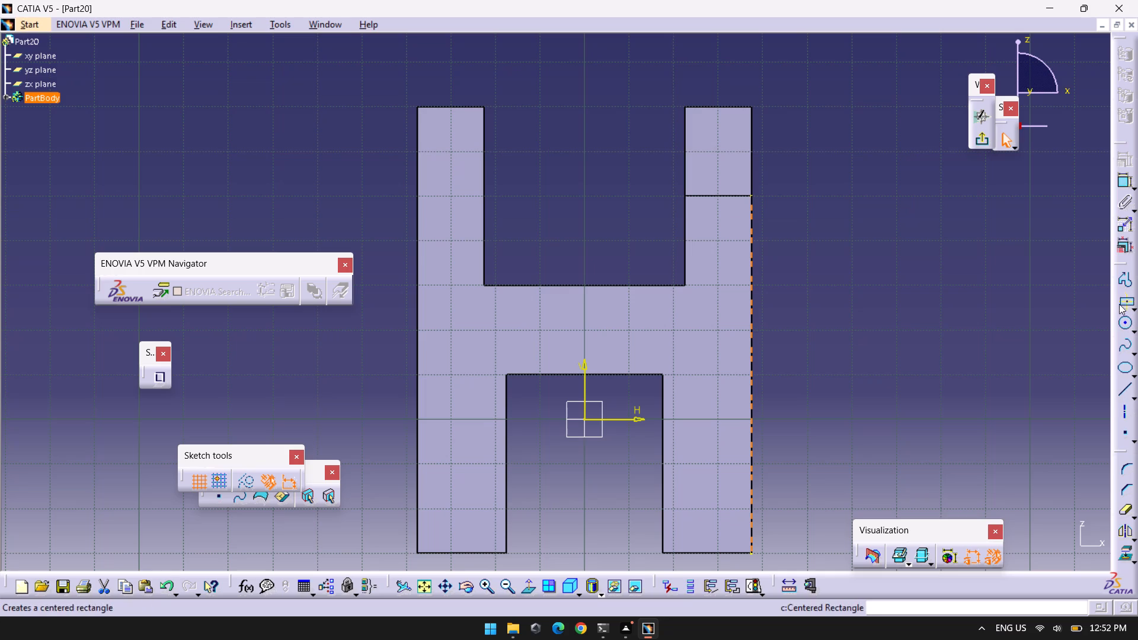
Start a profile at the H-shaped face's lower outer corner with a 60 mm vertical line up the projected edge.
left_click(1120, 269)
left_click(1121, 284)
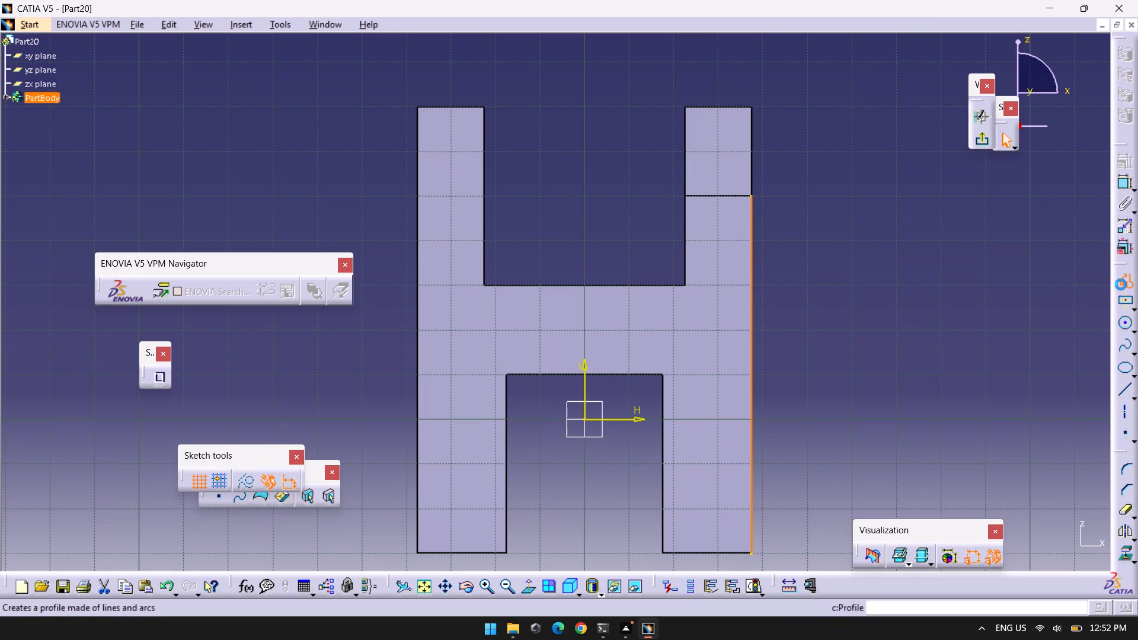
left_click(750, 552)
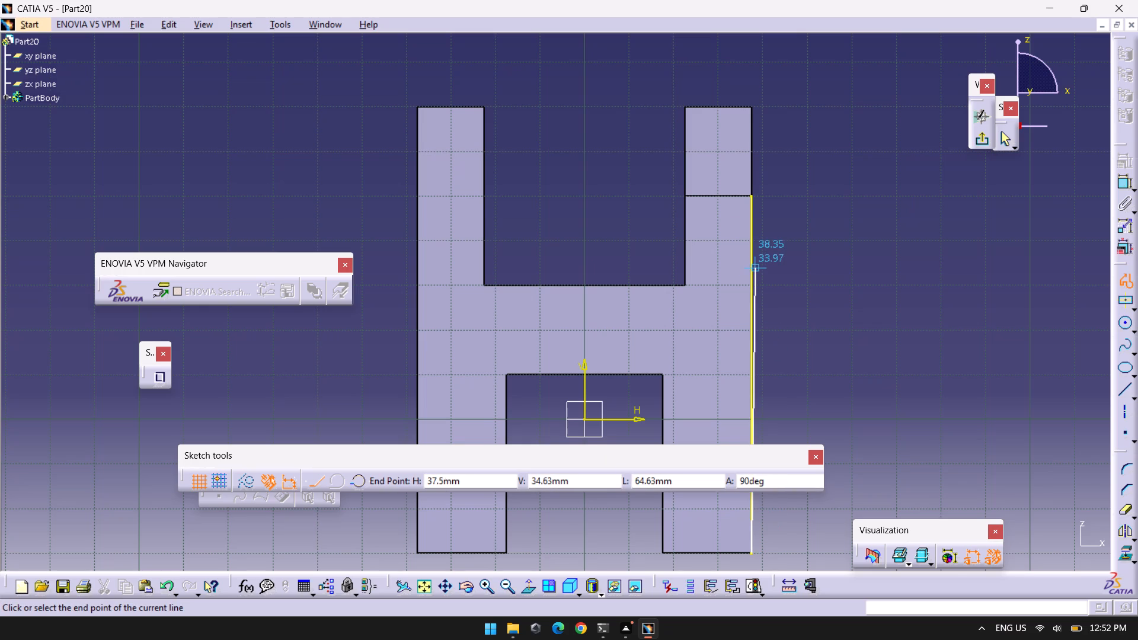
key("Tab")
key("Tab")
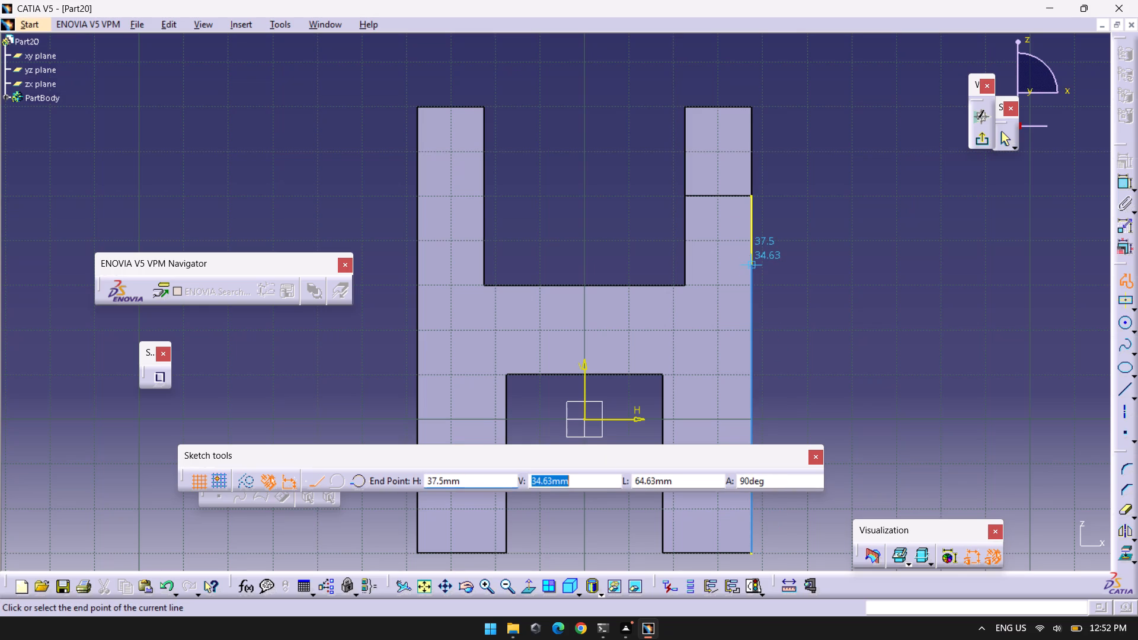
key("Tab")
type("60")
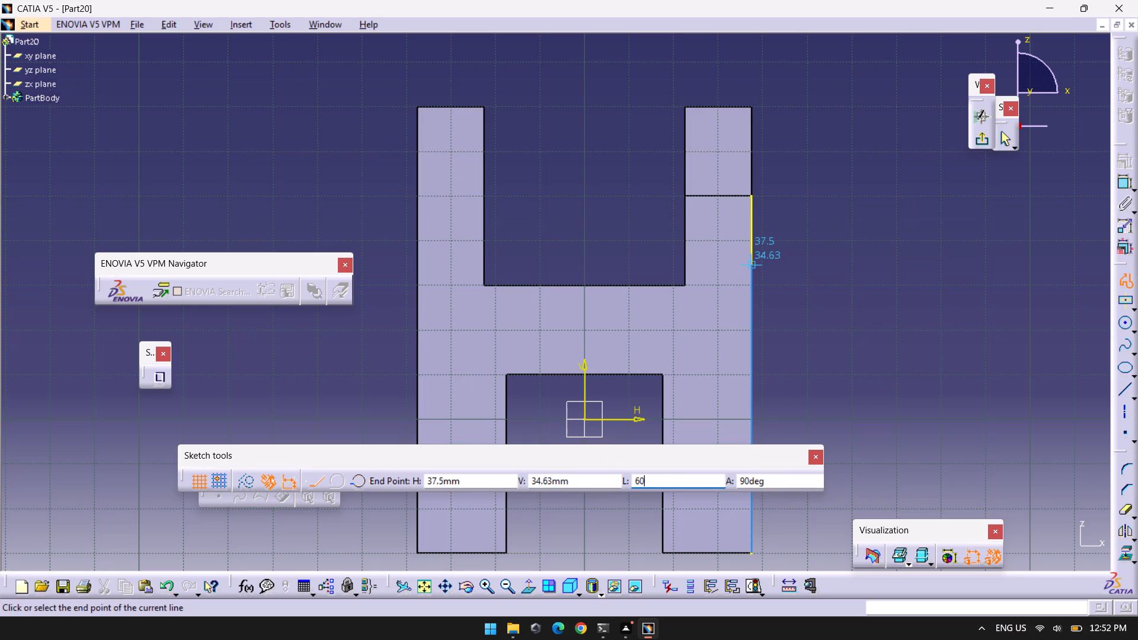
key("Return")
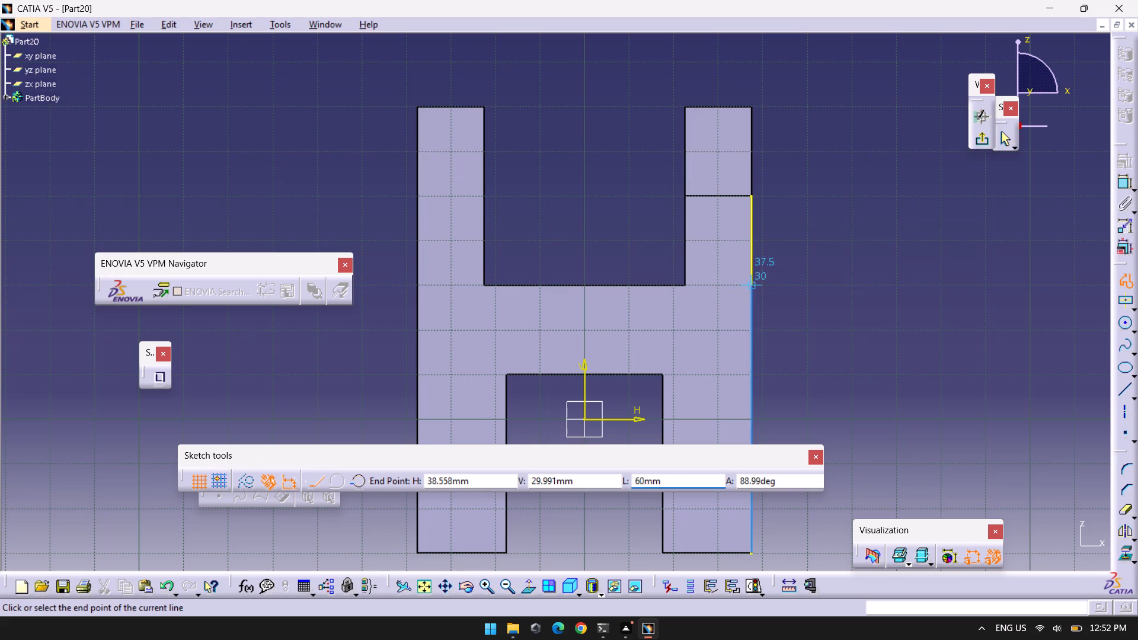
left_click(751, 264)
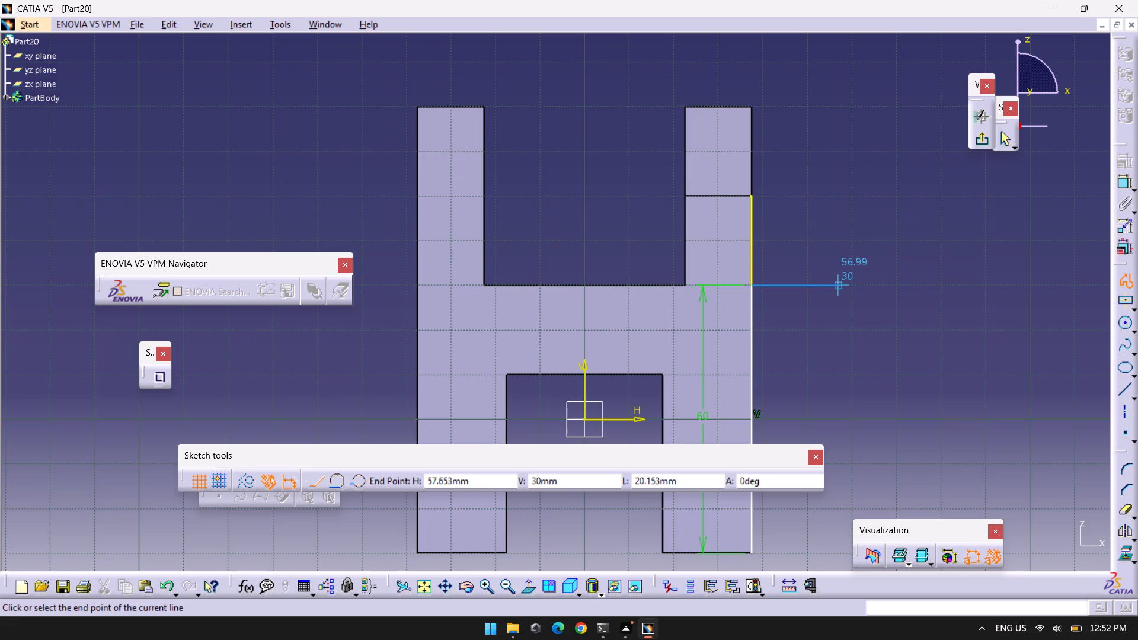
Continue the profile with a 15 mm horizontal line outward from the block and end the profile there.
key("Tab")
key("Tab")
key("Tab")
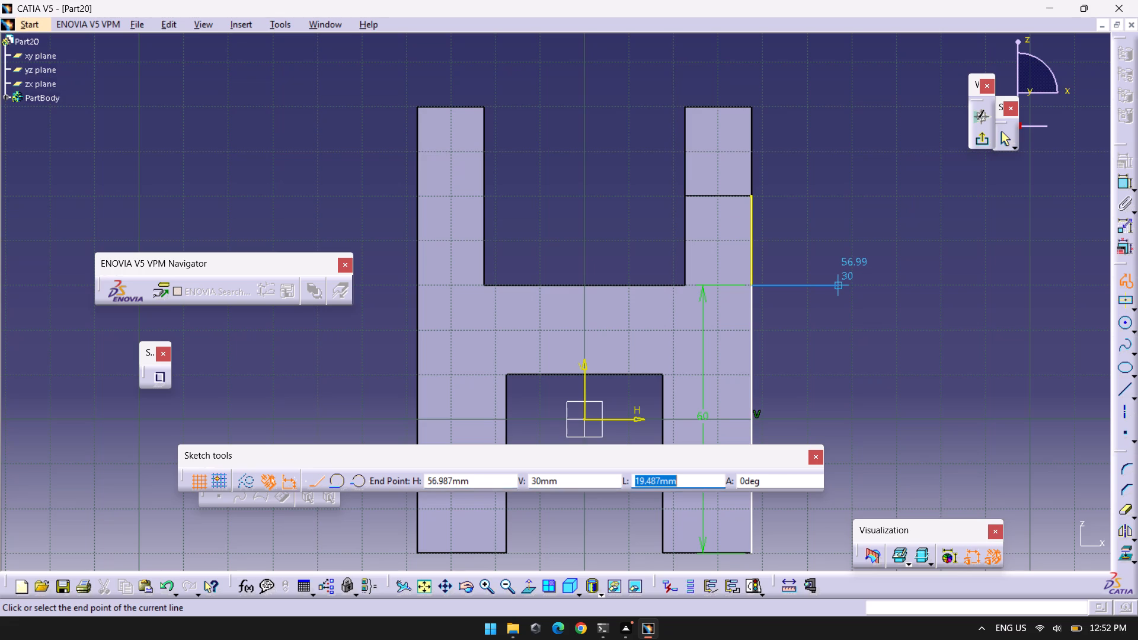
type("15")
key("Return")
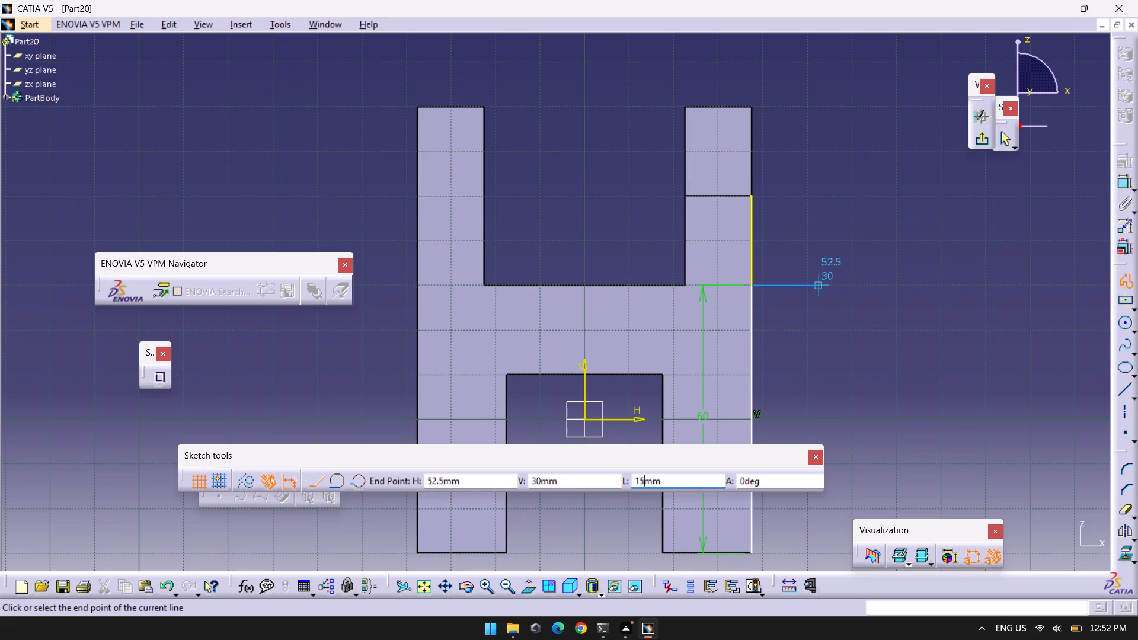
left_click(833, 288)
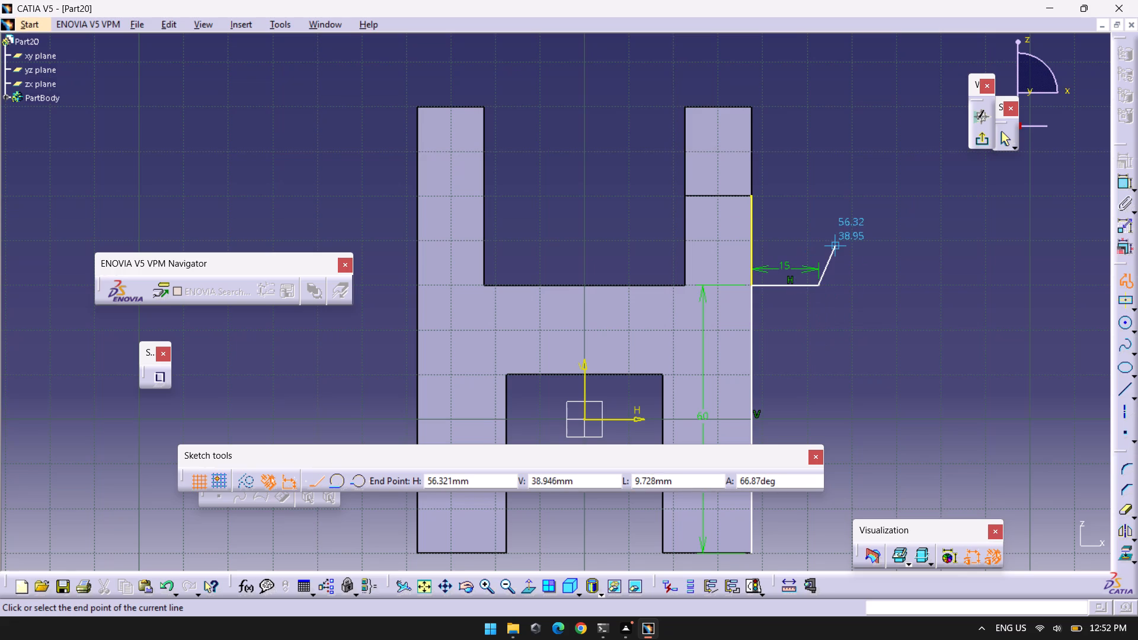
type("``")
key("Escape")
key("Escape")
key("Escape")
key("Escape")
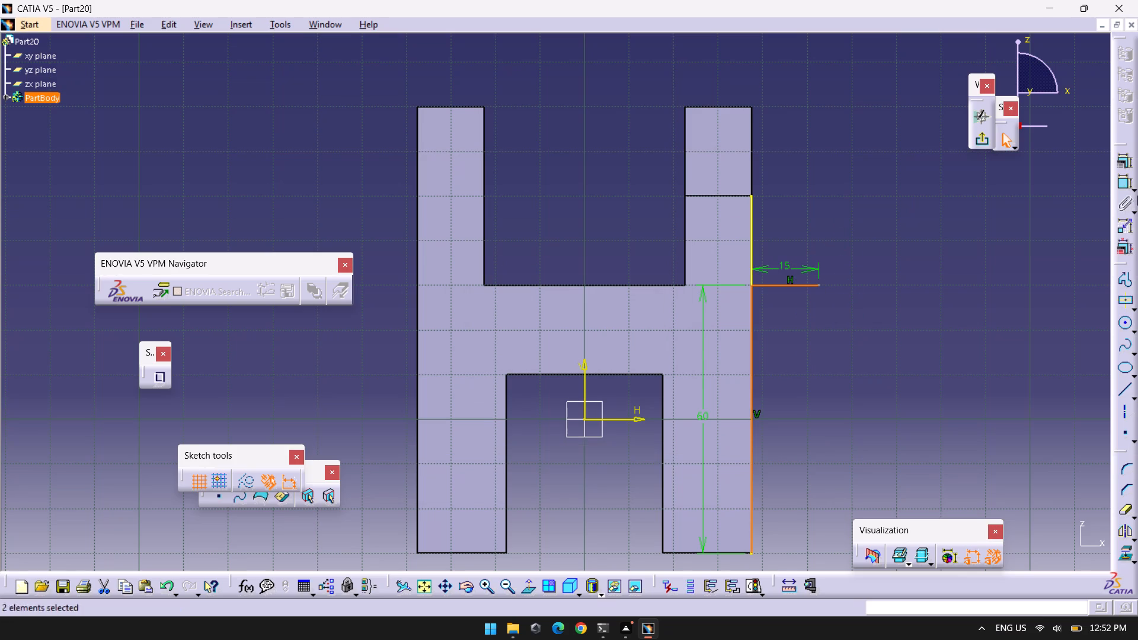
Draw a circle of 12 mm radius centred on the free end of the 15 mm horizontal line.
left_click(1118, 326)
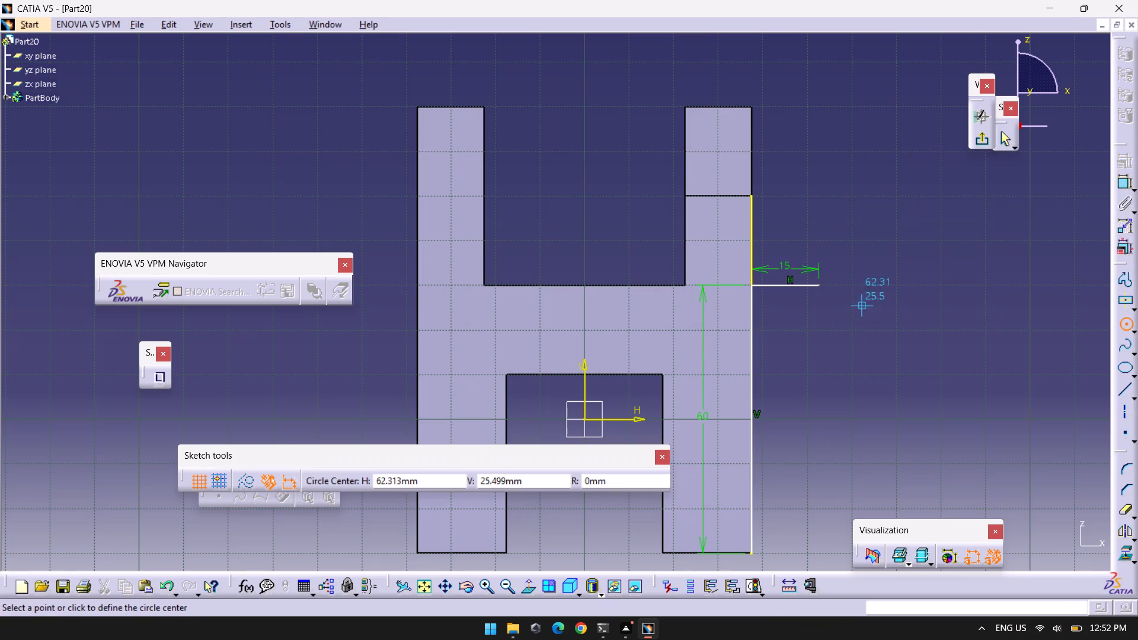
left_click(816, 284)
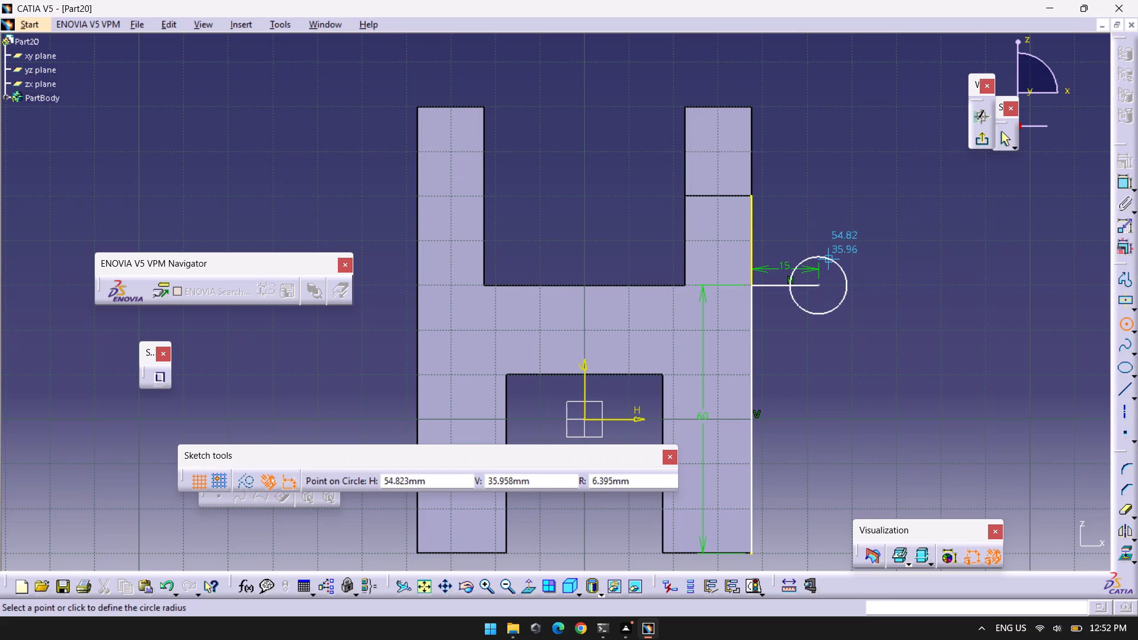
key("Tab")
key("Tab")
key("Tab")
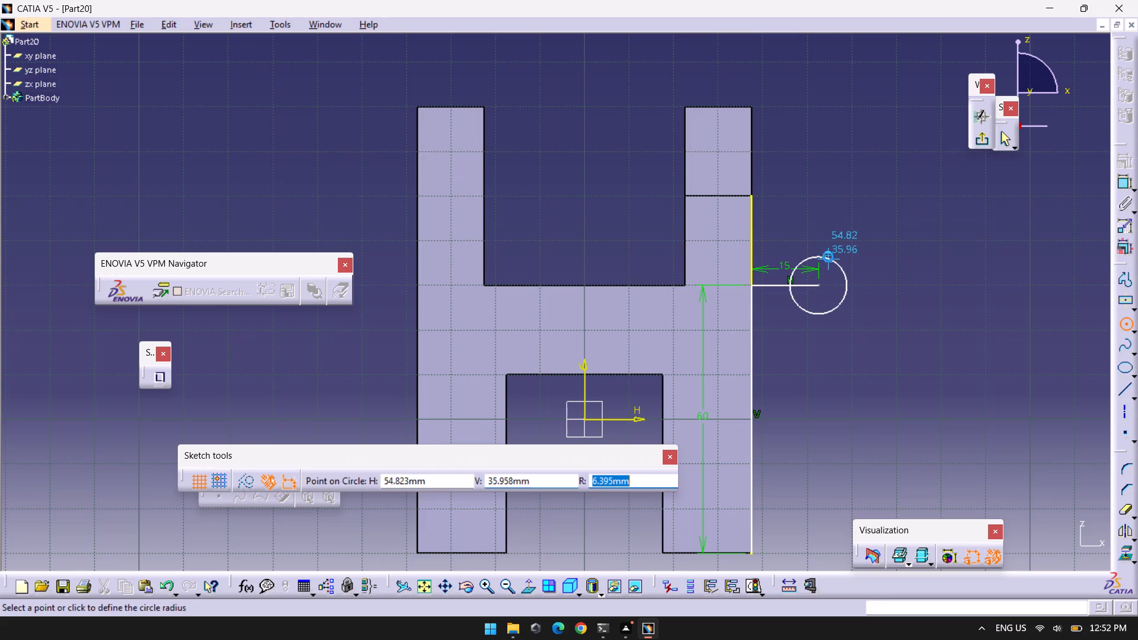
key("1")
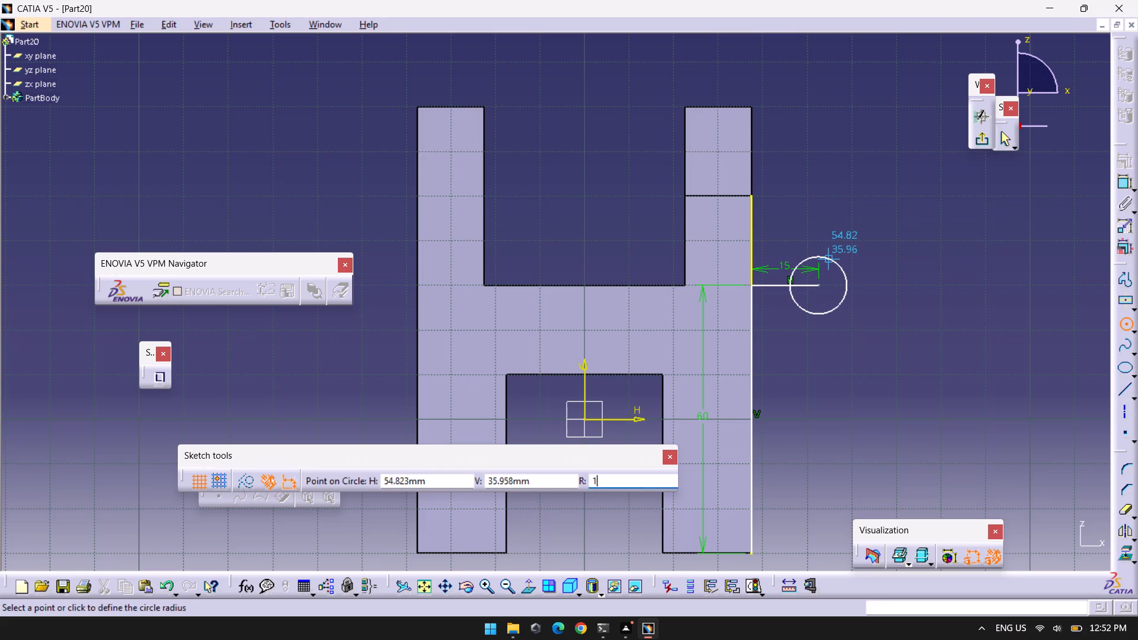
key("2")
key("Return")
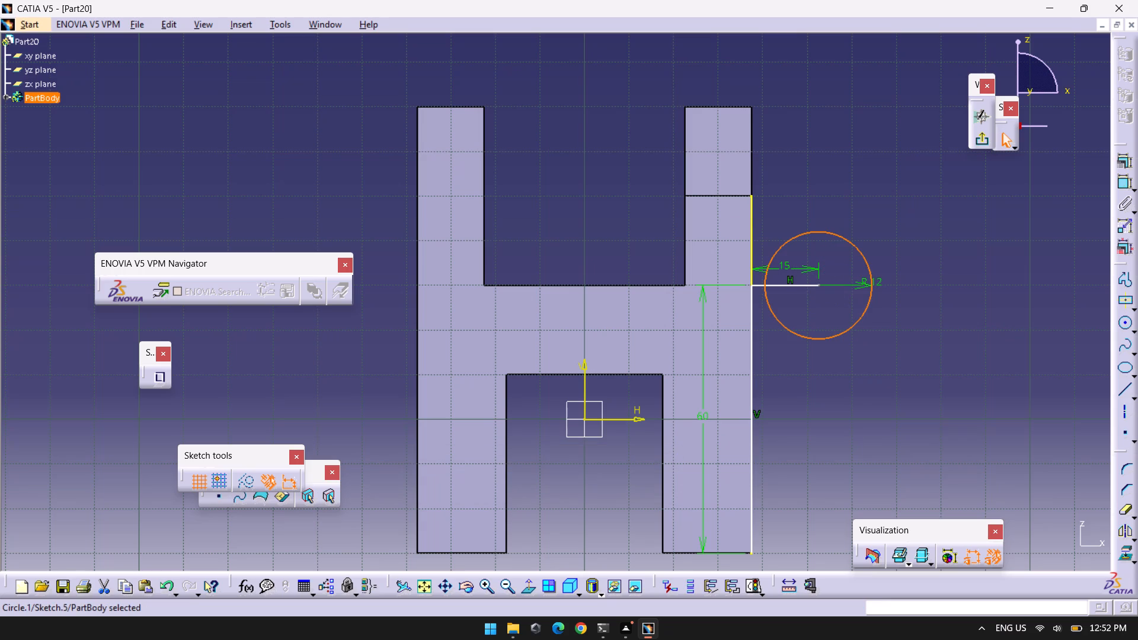
Draw a concentric circle of 6 mm radius inside the 12 mm radius circle.
left_click(1122, 316)
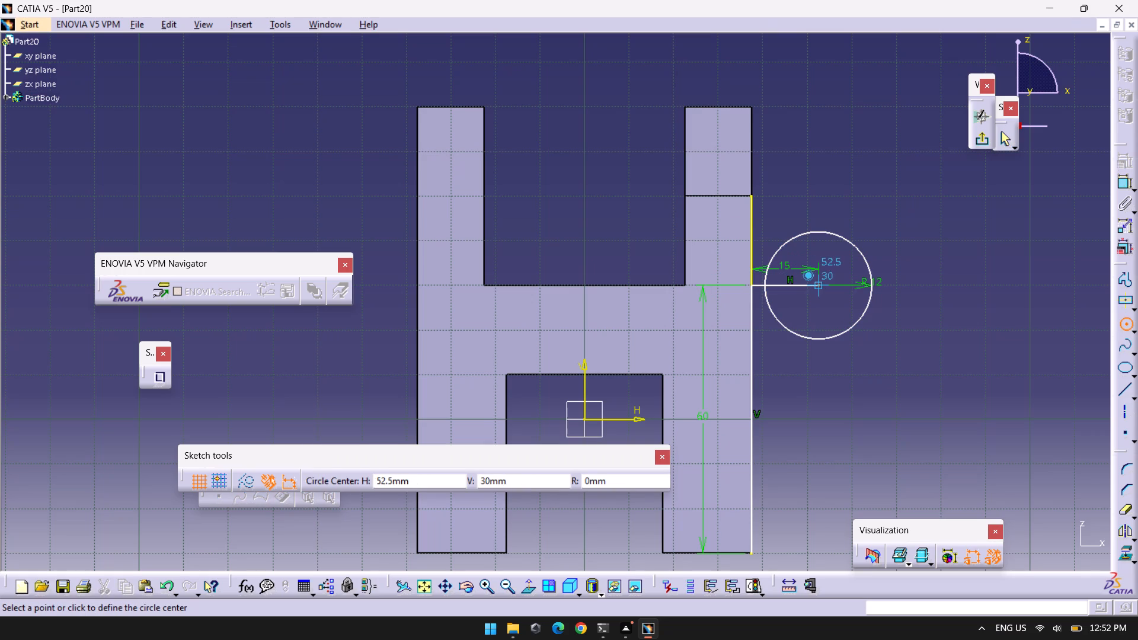
left_click(819, 286)
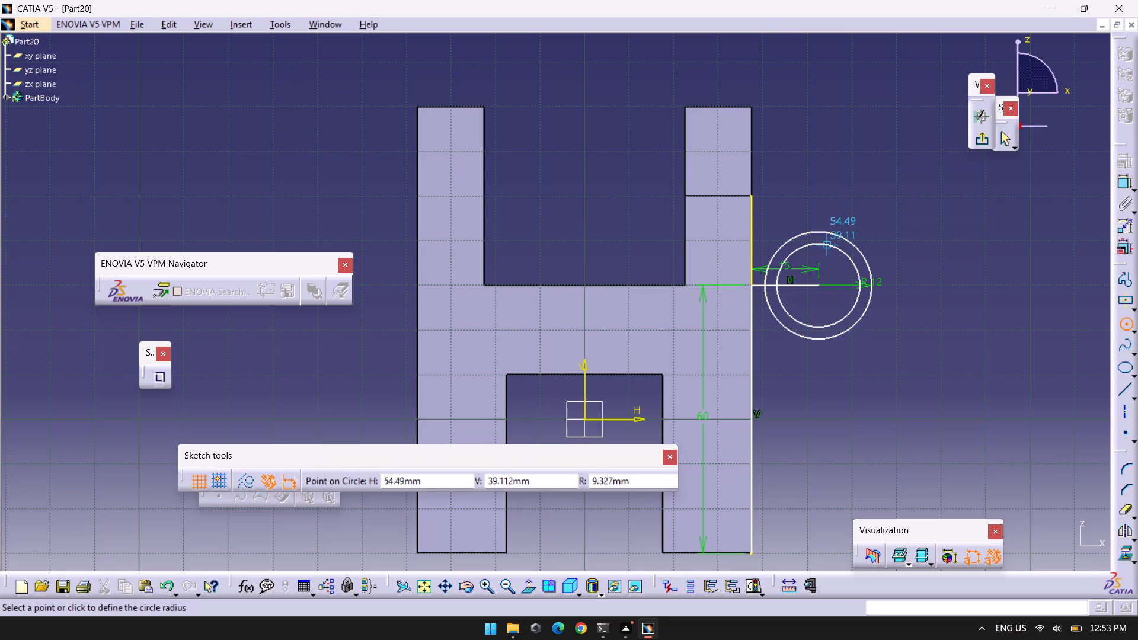
key("Tab")
key("Tab")
key("Tab")
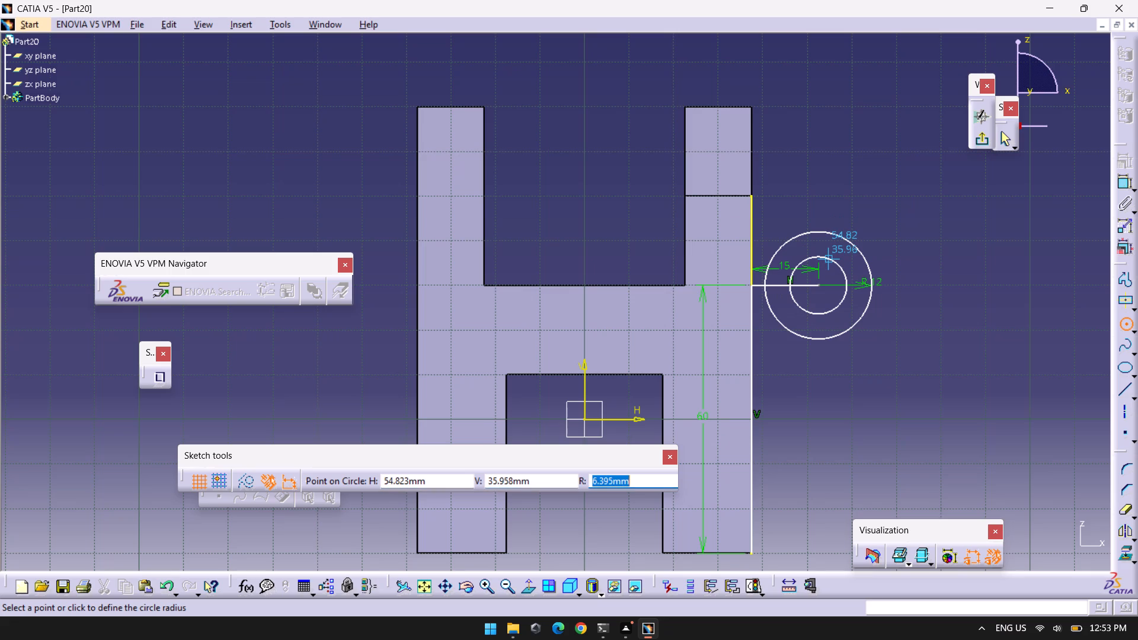
key("6")
key("Return")
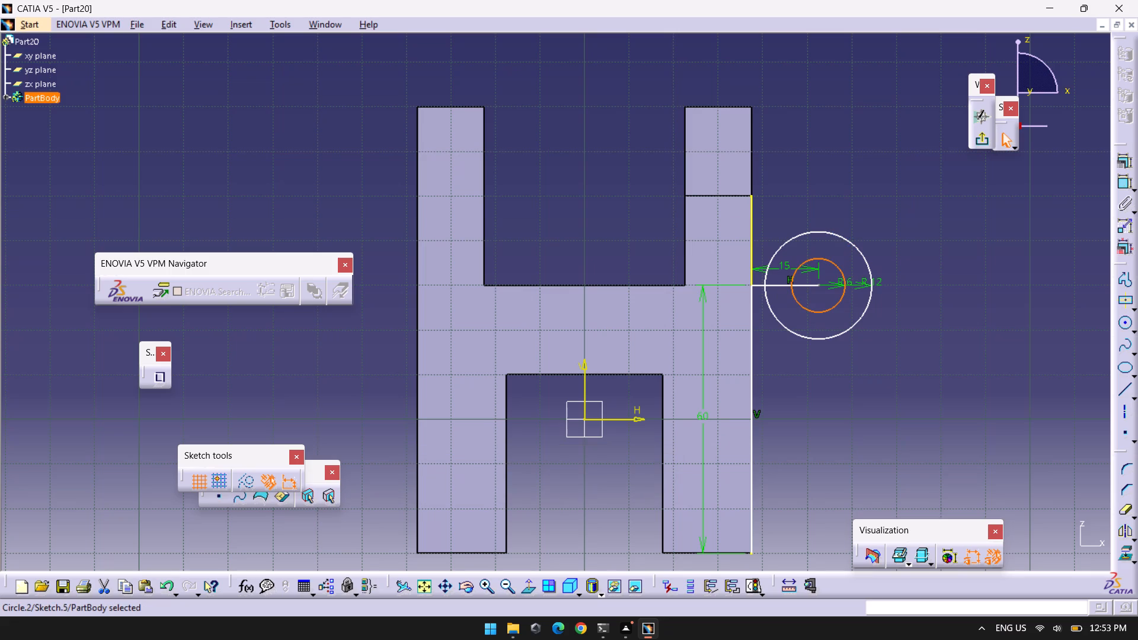
left_click(955, 303)
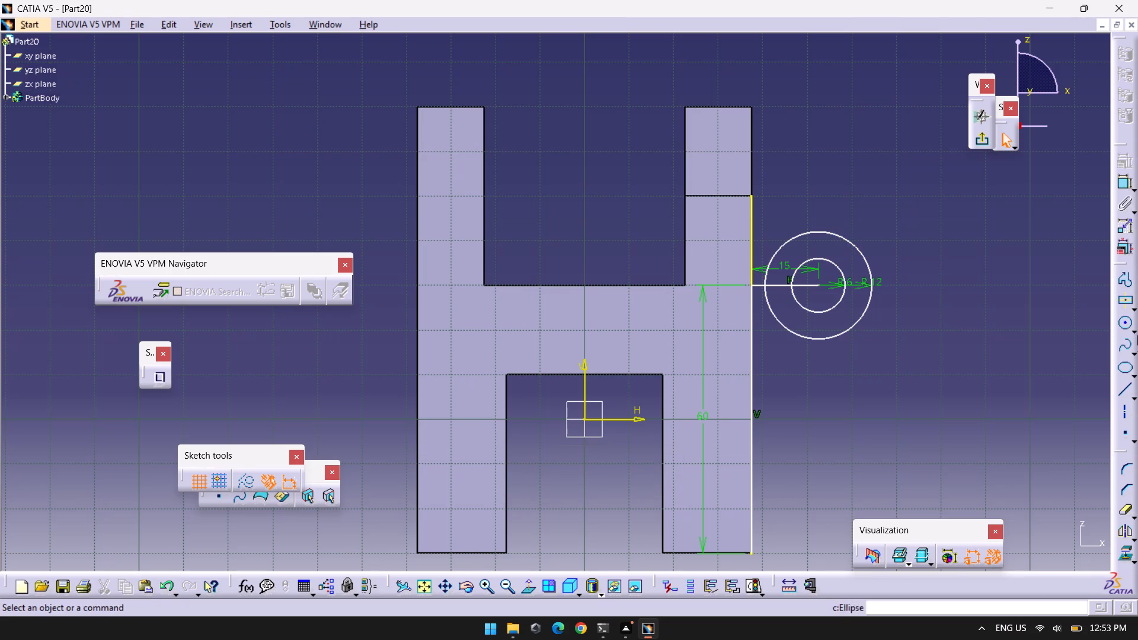
Draw a bi-tangent line from the outer side of the 12 mm radius circle to the block's lower outer corner.
left_click(1134, 395)
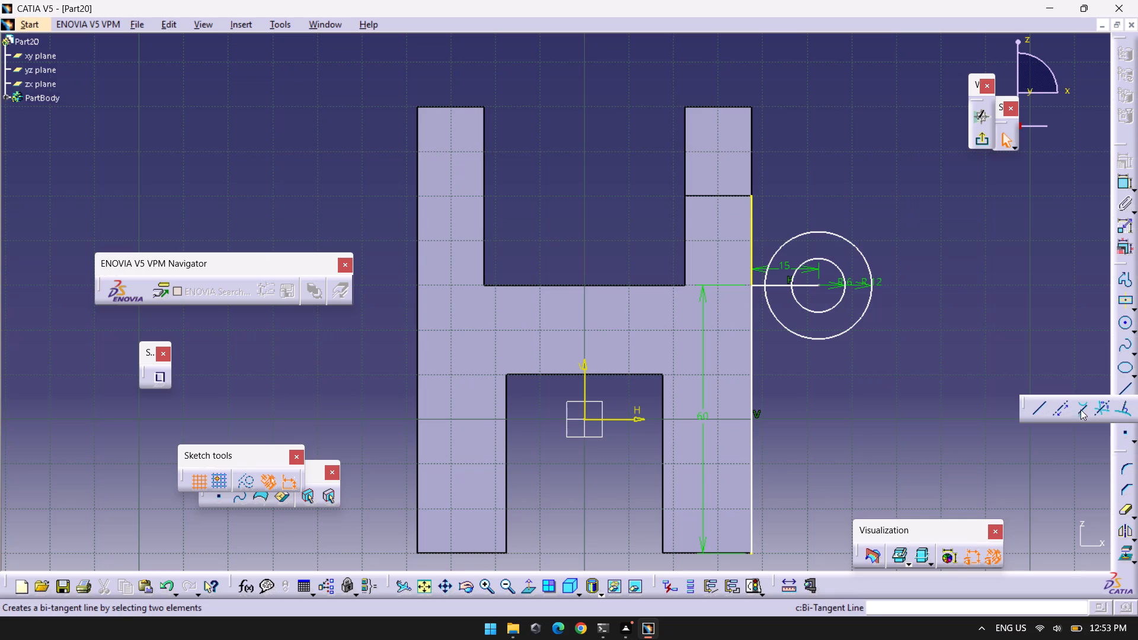
left_click(1083, 408)
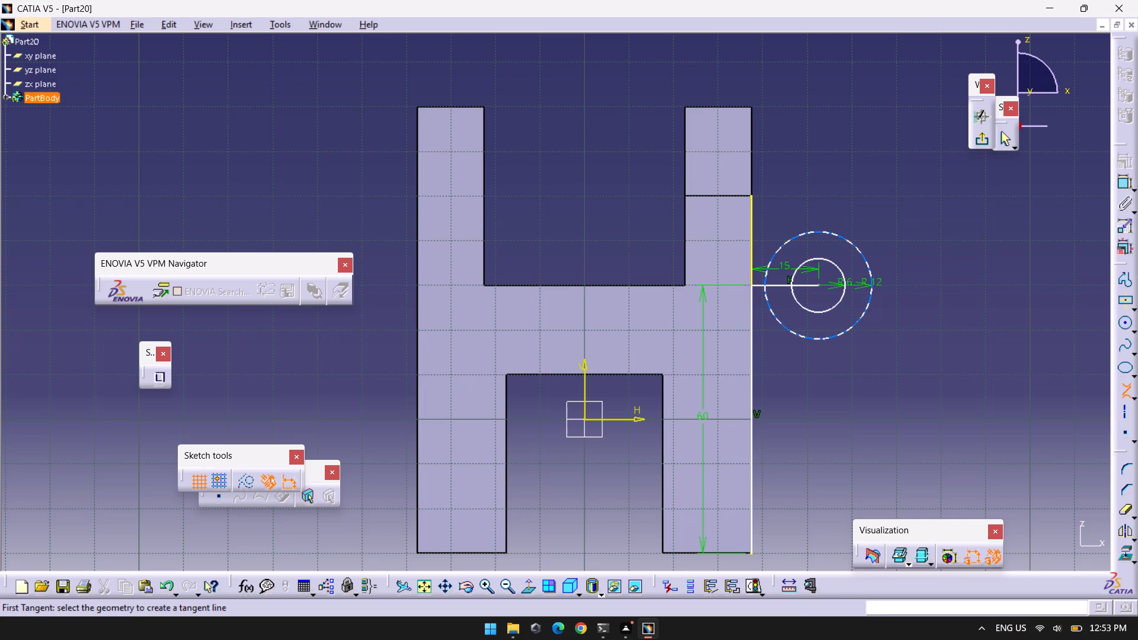
left_click(872, 290)
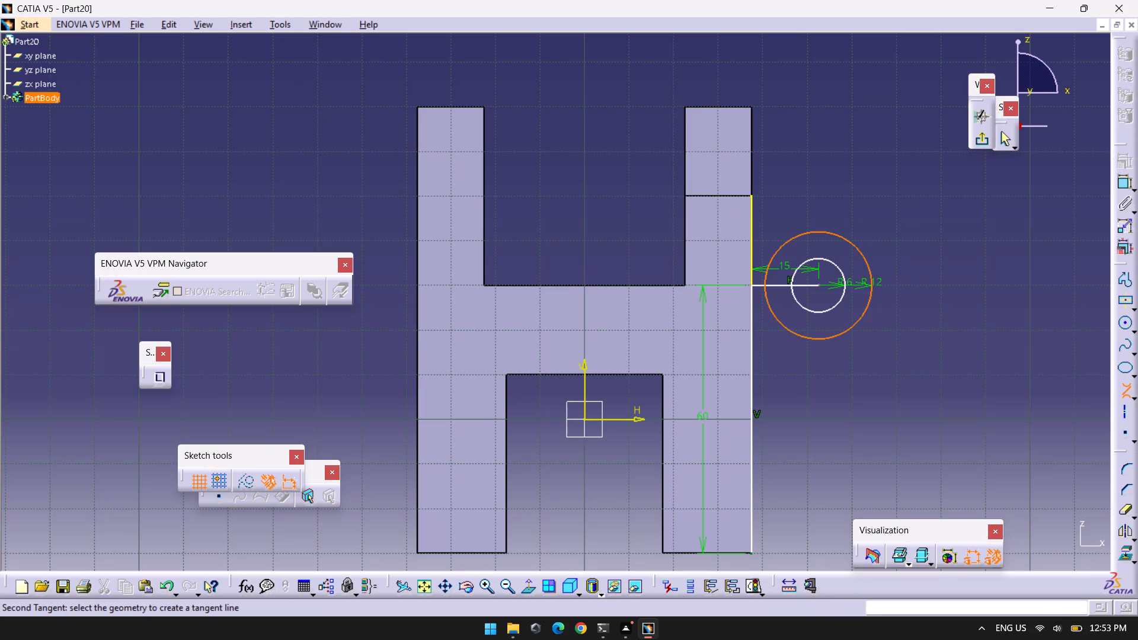
left_click(750, 551)
left_click(663, 340)
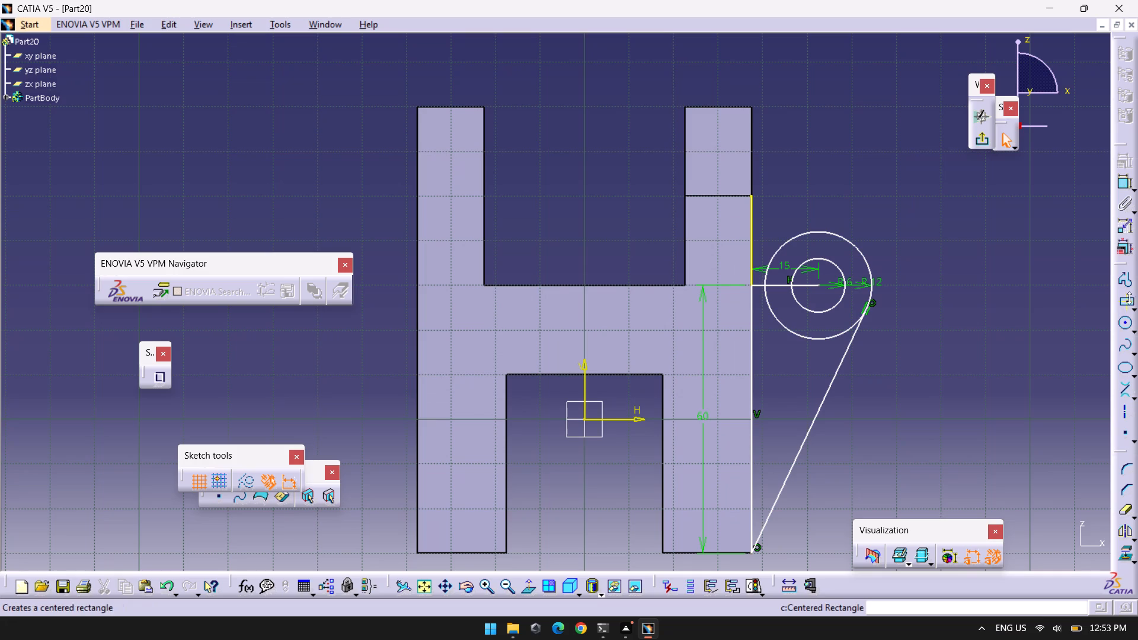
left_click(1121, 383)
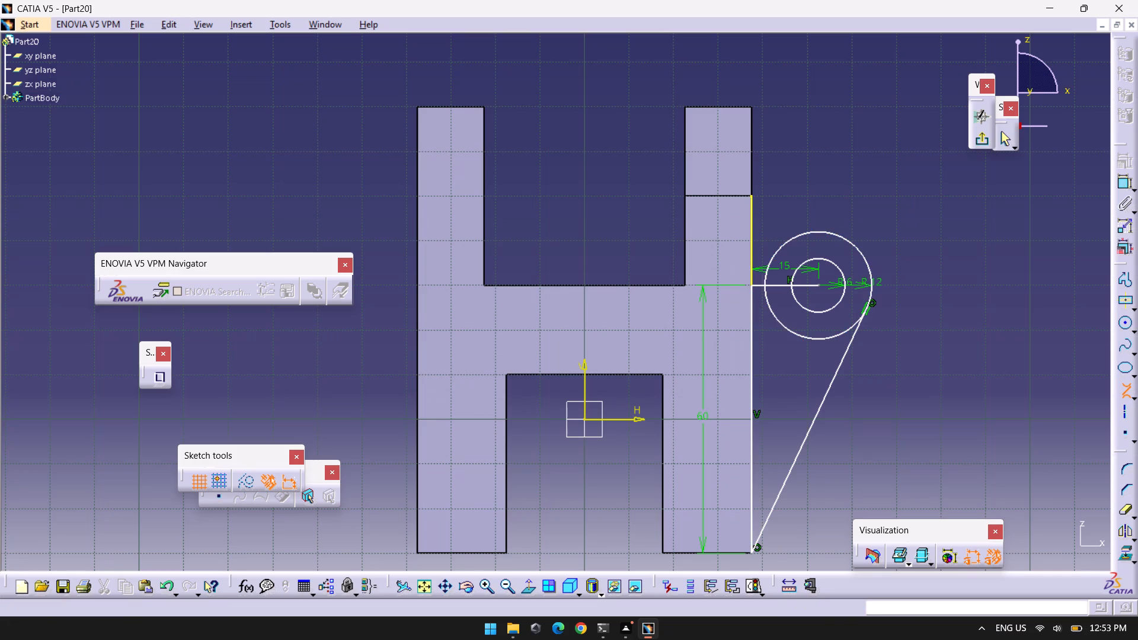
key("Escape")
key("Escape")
Delete the projected edge, the 15 mm horizontal line and the 60 mm vertical line, keeping the circles and tangent line.
left_click(751, 226)
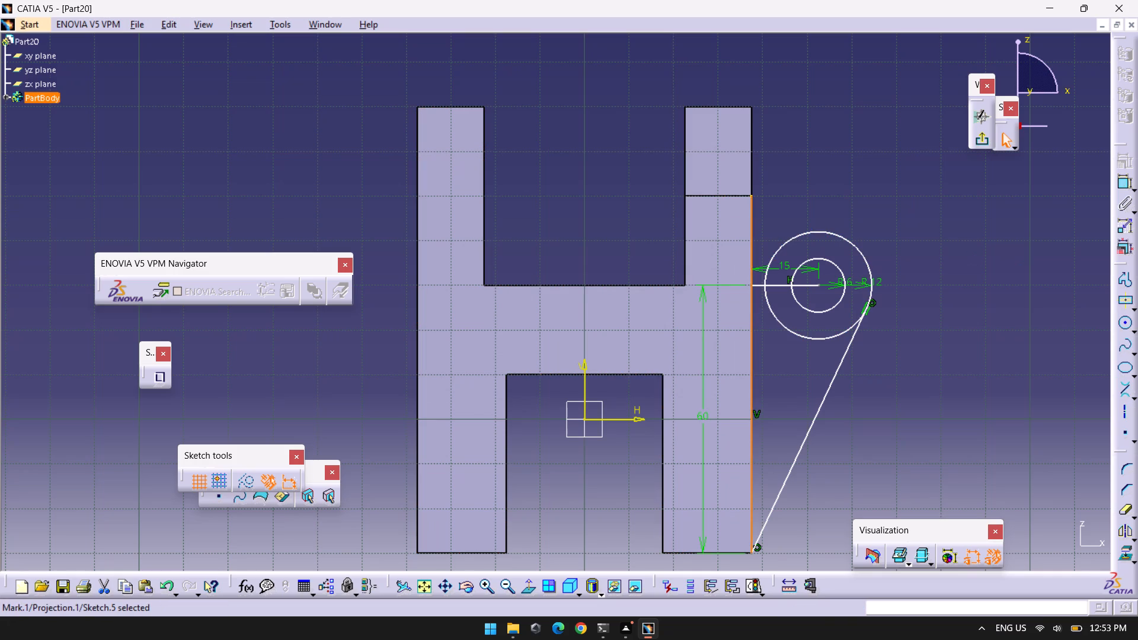
key("Delete")
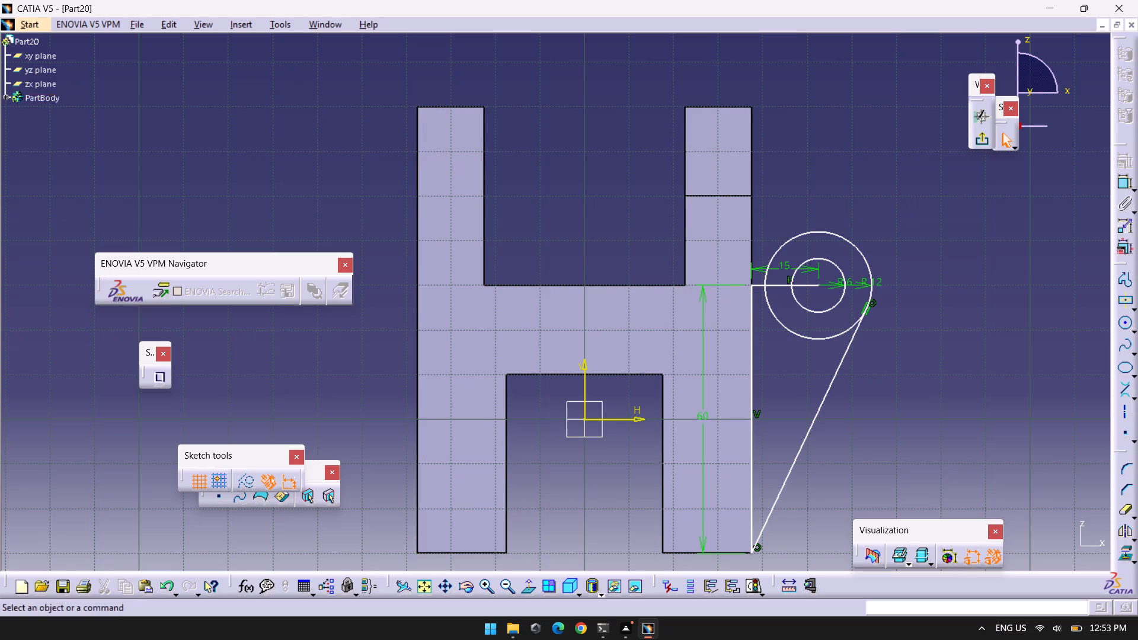
left_click(774, 286)
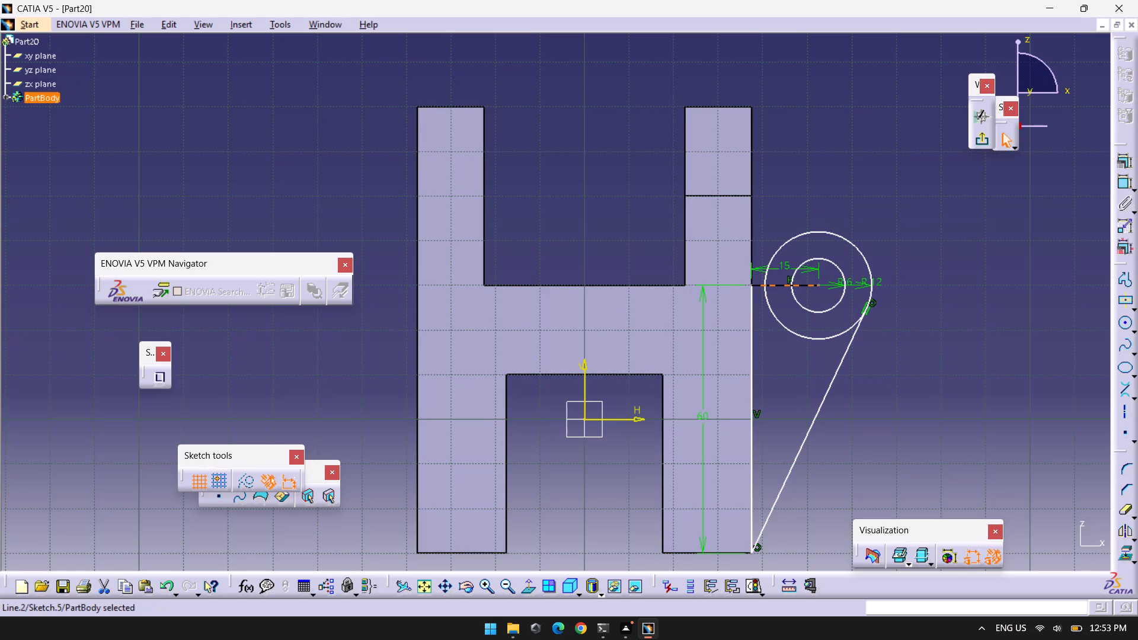
key("Delete")
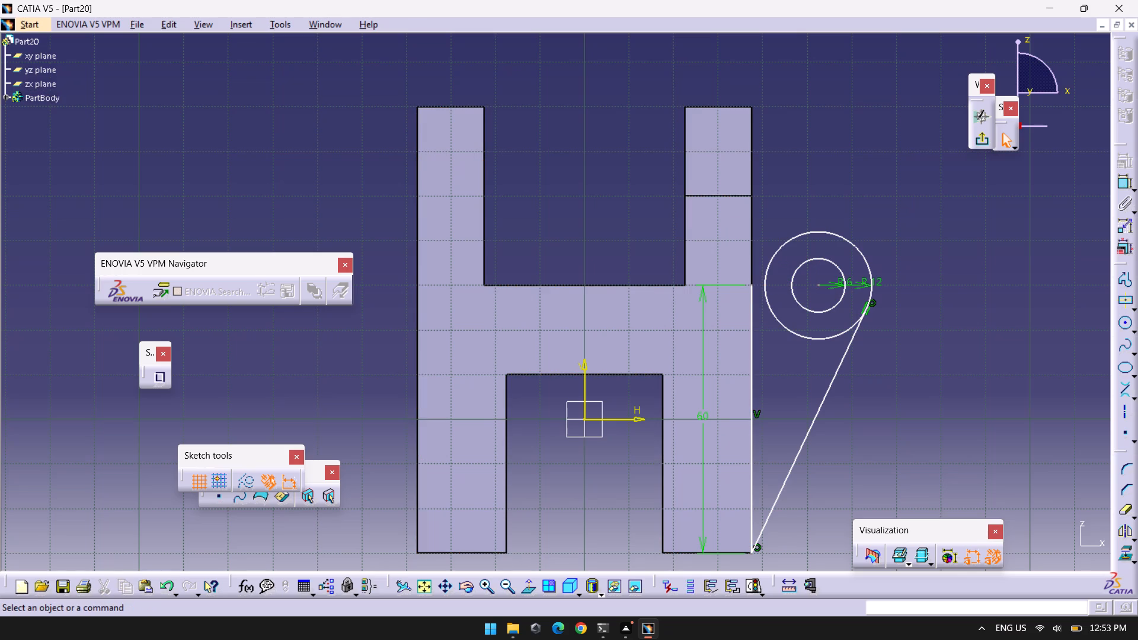
left_click(751, 317)
key("Delete")
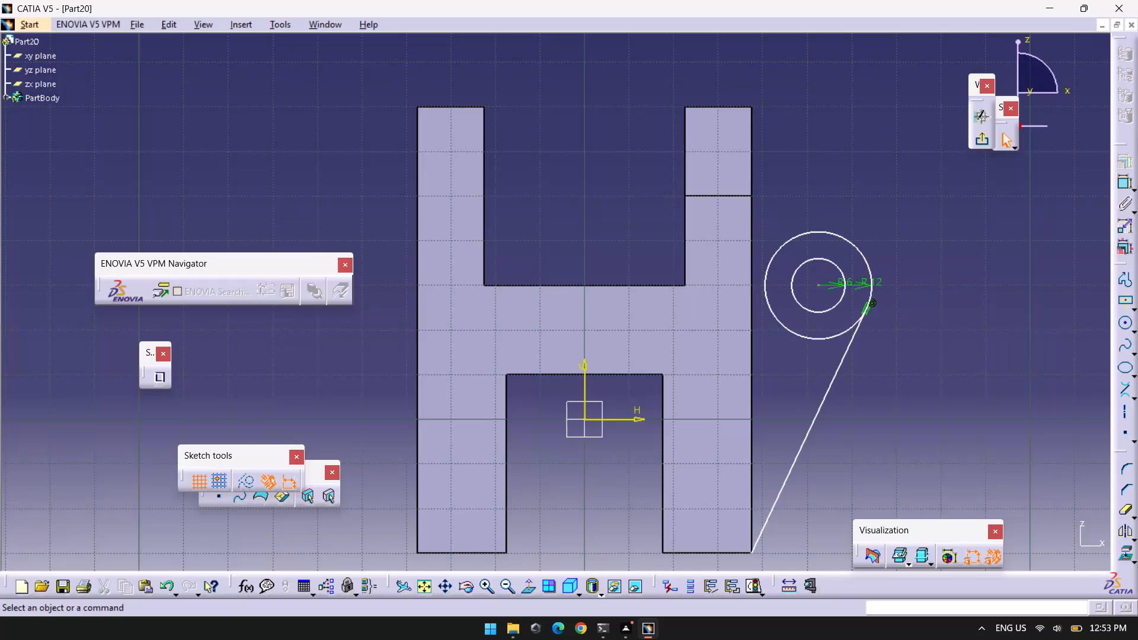
Draw a vertical line about 76 mm long up the block's outer edge from the tangent line's lower end.
left_click(1130, 393)
left_click(1036, 409)
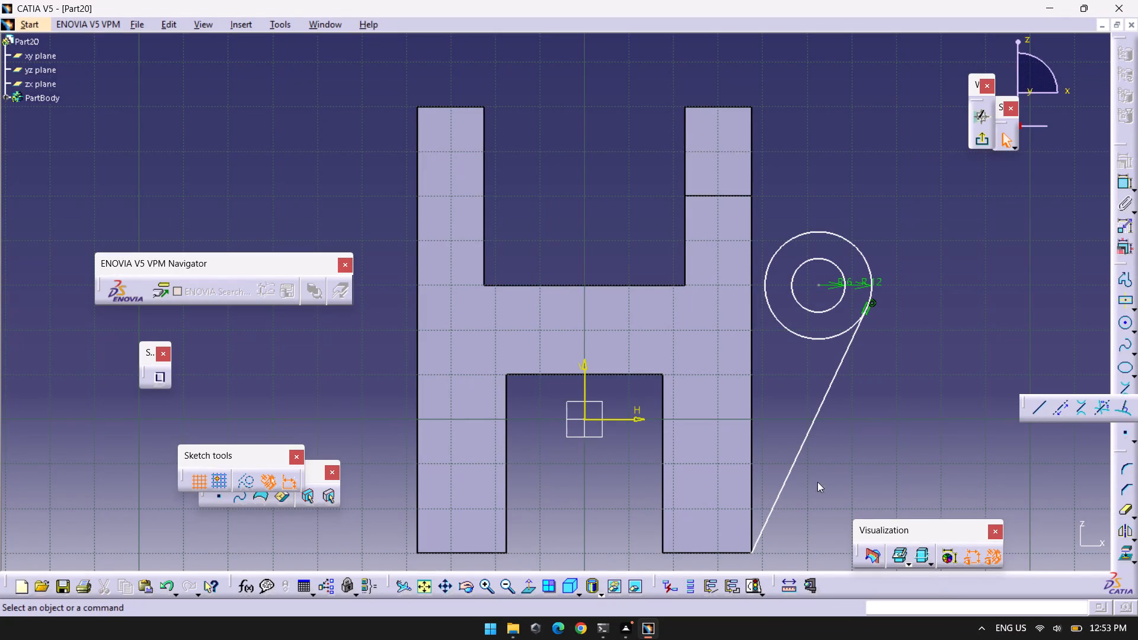
left_click(750, 549)
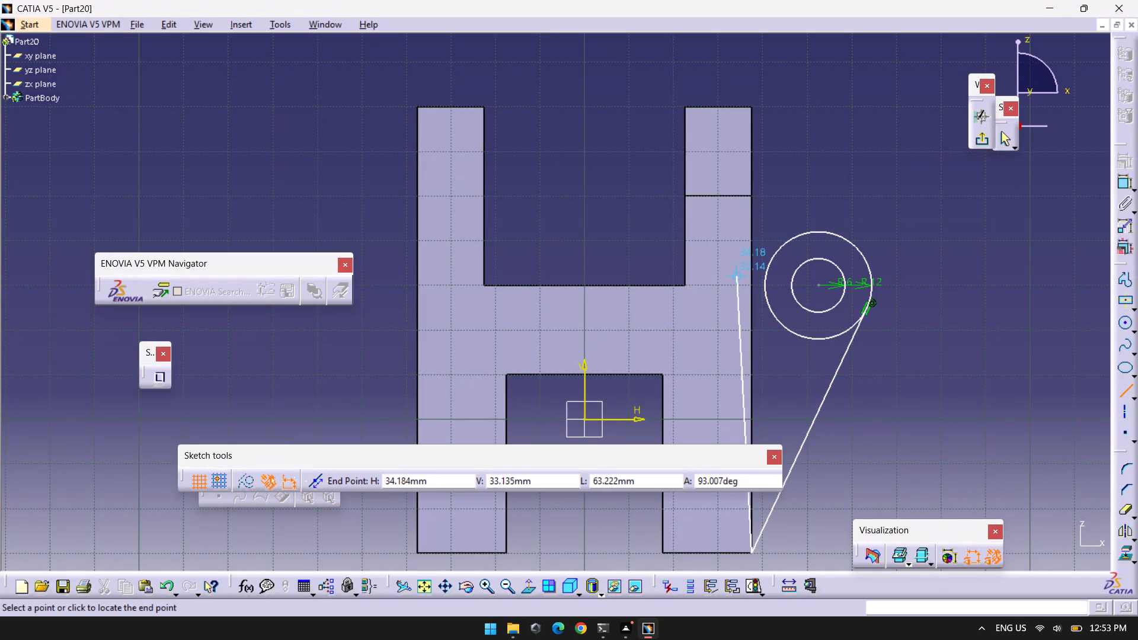
left_click(751, 215)
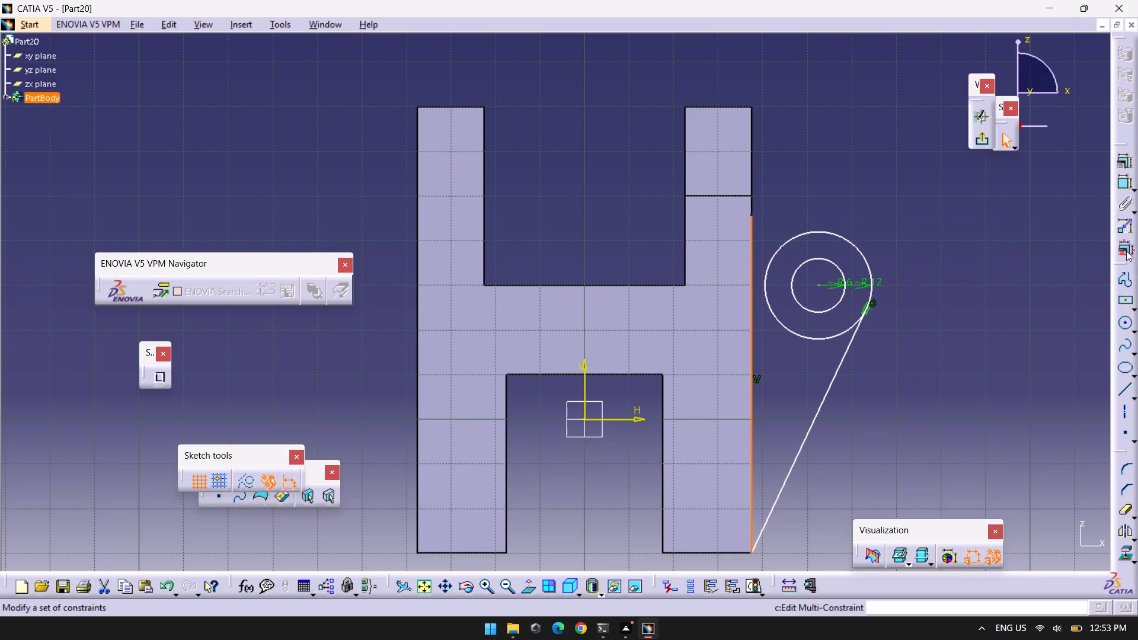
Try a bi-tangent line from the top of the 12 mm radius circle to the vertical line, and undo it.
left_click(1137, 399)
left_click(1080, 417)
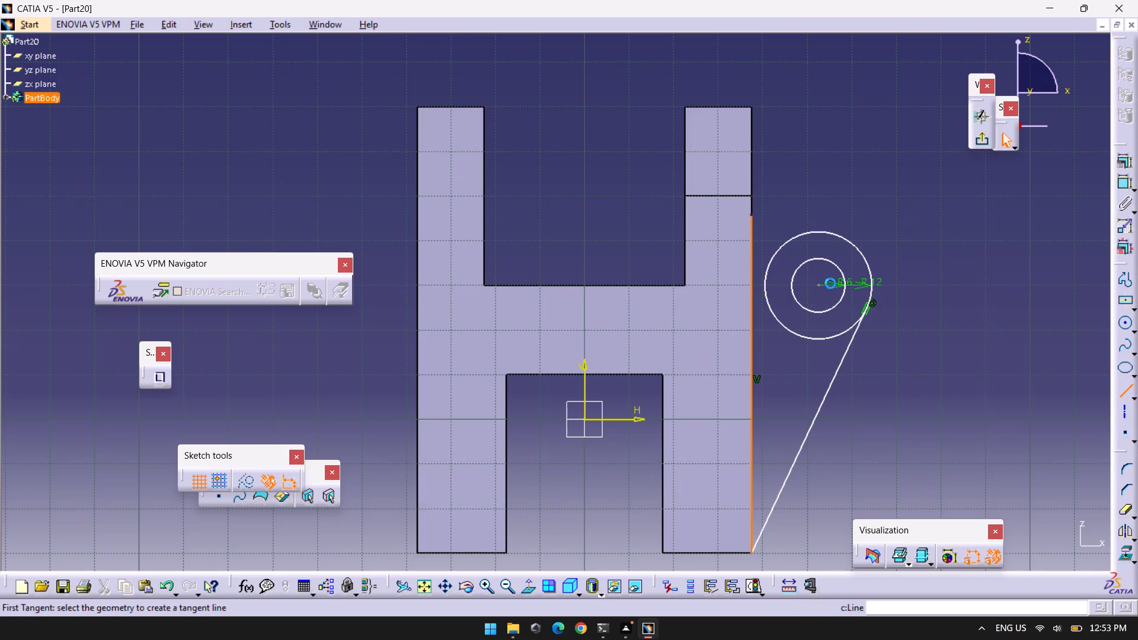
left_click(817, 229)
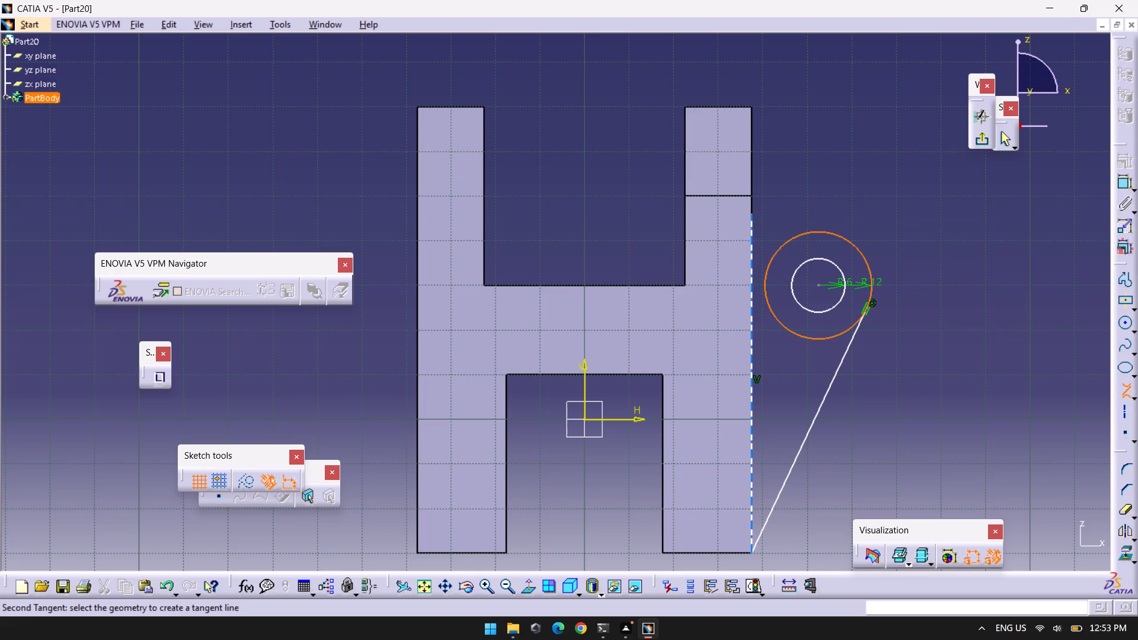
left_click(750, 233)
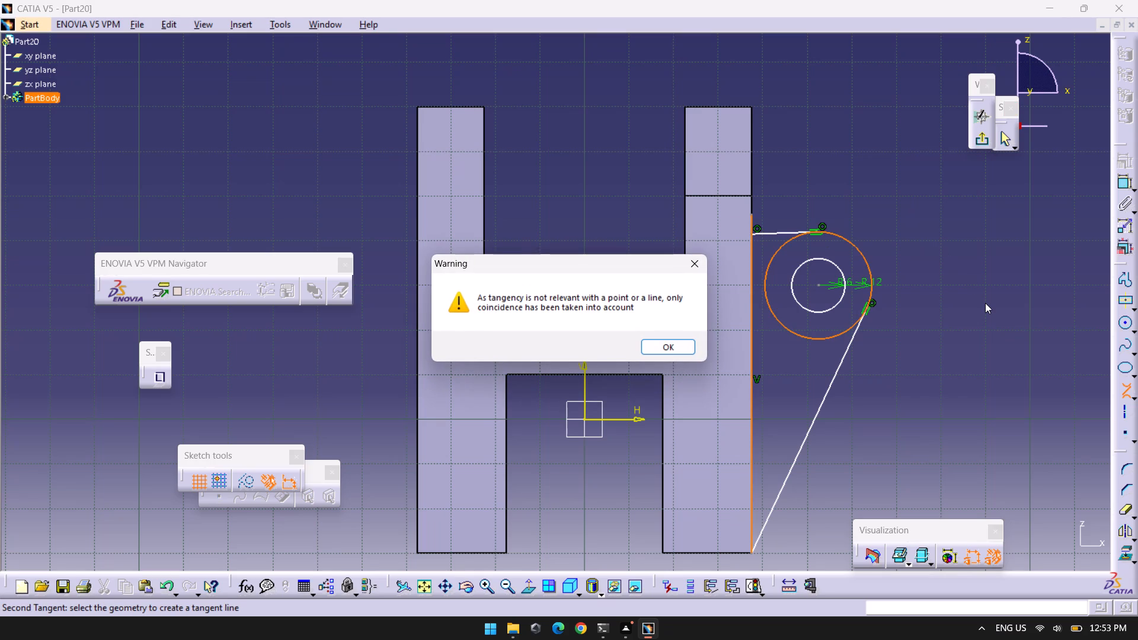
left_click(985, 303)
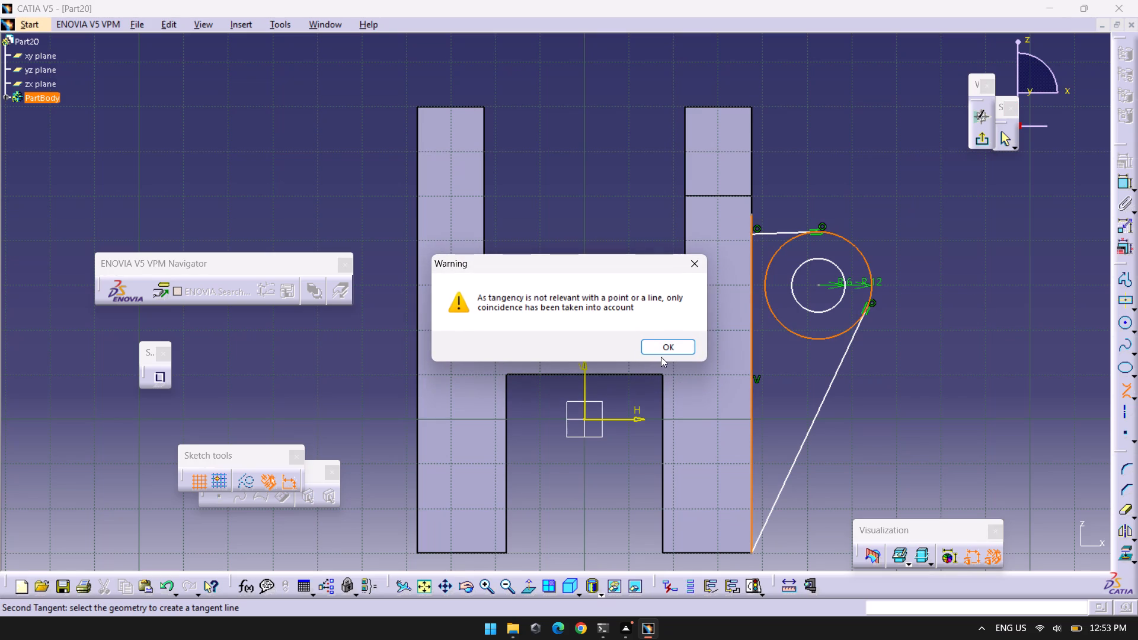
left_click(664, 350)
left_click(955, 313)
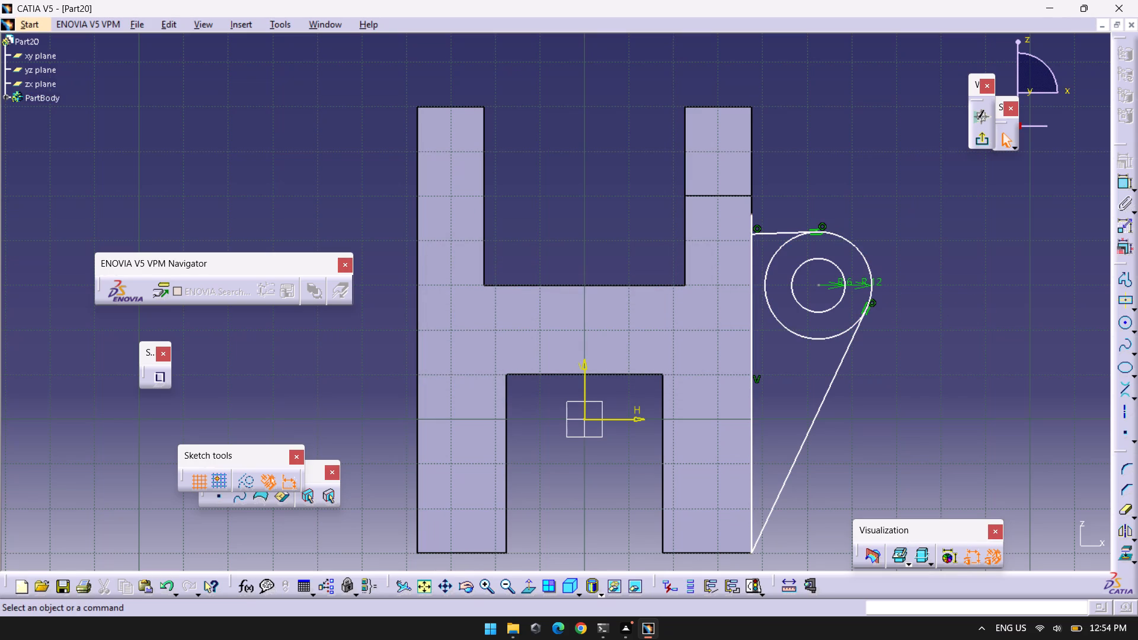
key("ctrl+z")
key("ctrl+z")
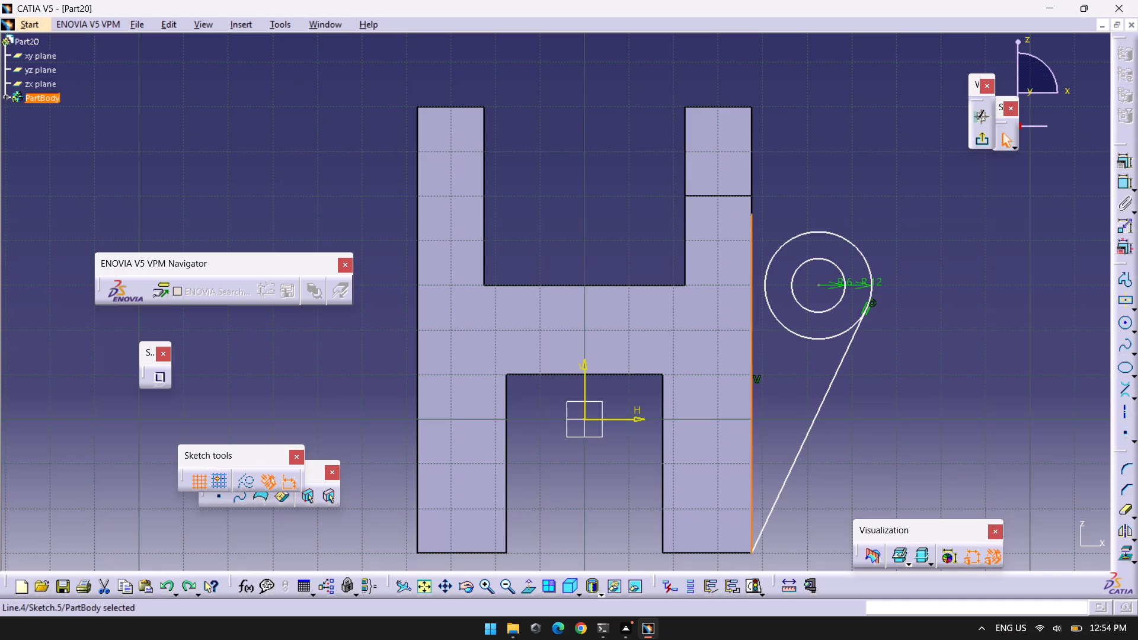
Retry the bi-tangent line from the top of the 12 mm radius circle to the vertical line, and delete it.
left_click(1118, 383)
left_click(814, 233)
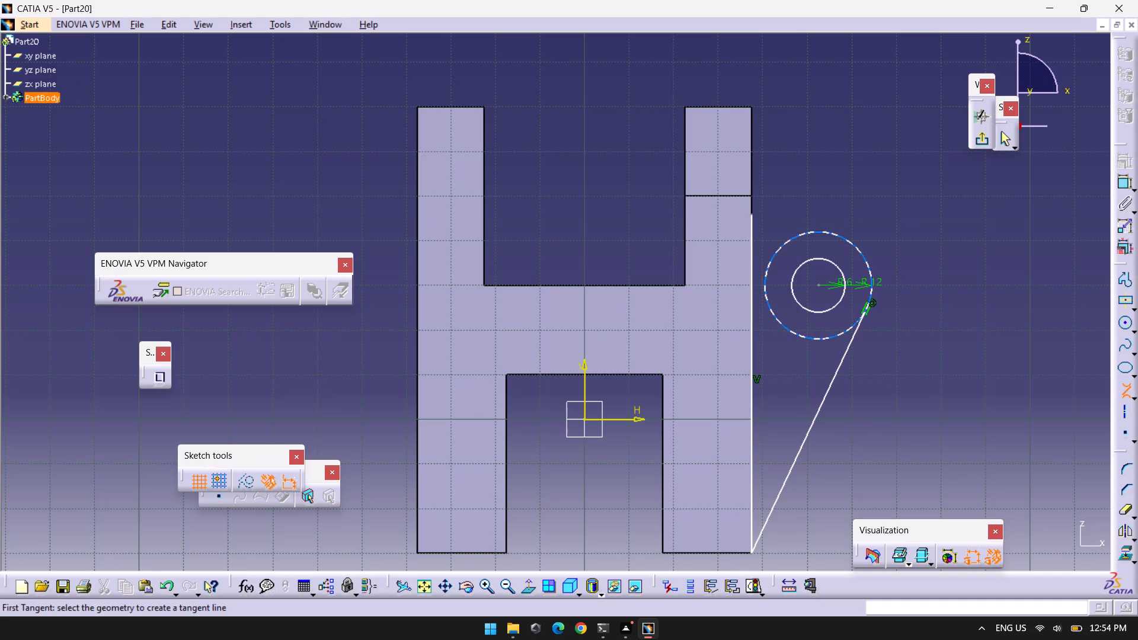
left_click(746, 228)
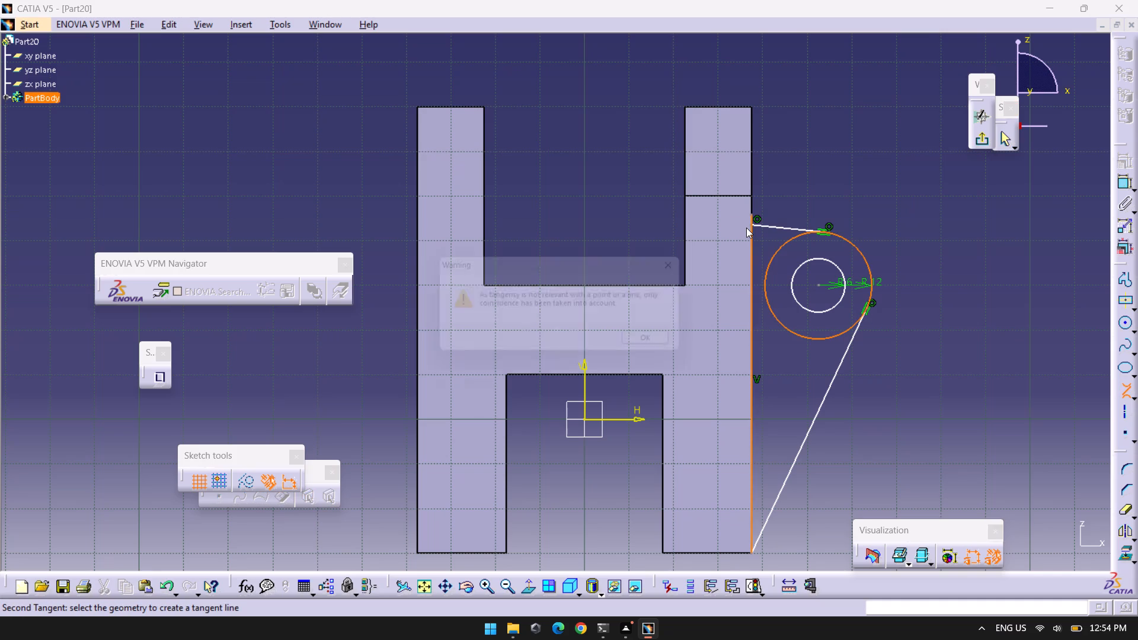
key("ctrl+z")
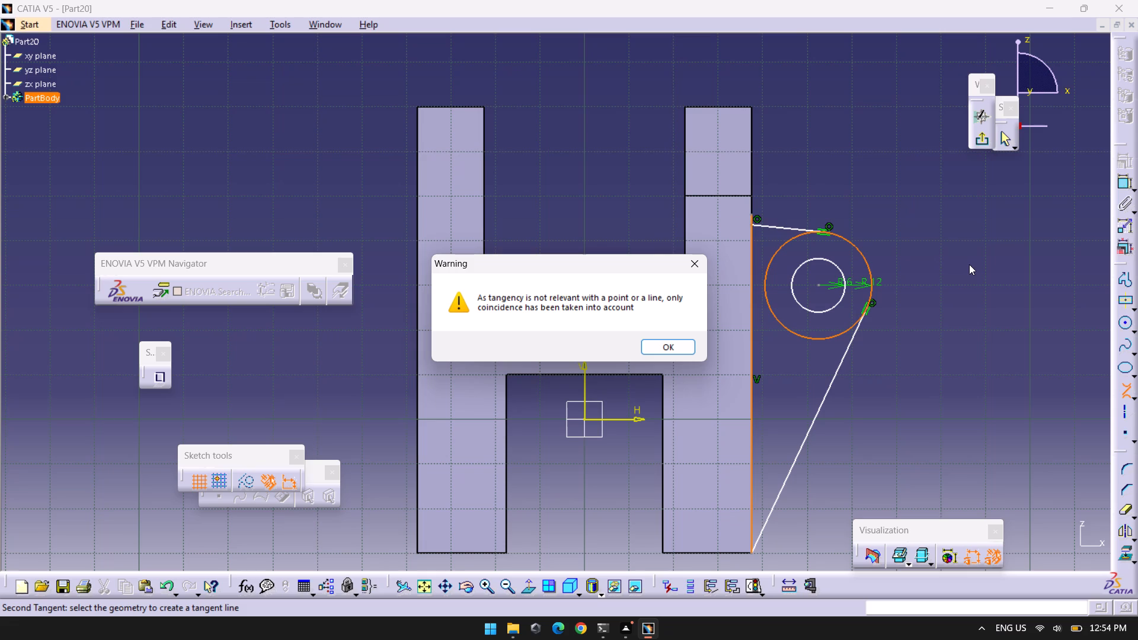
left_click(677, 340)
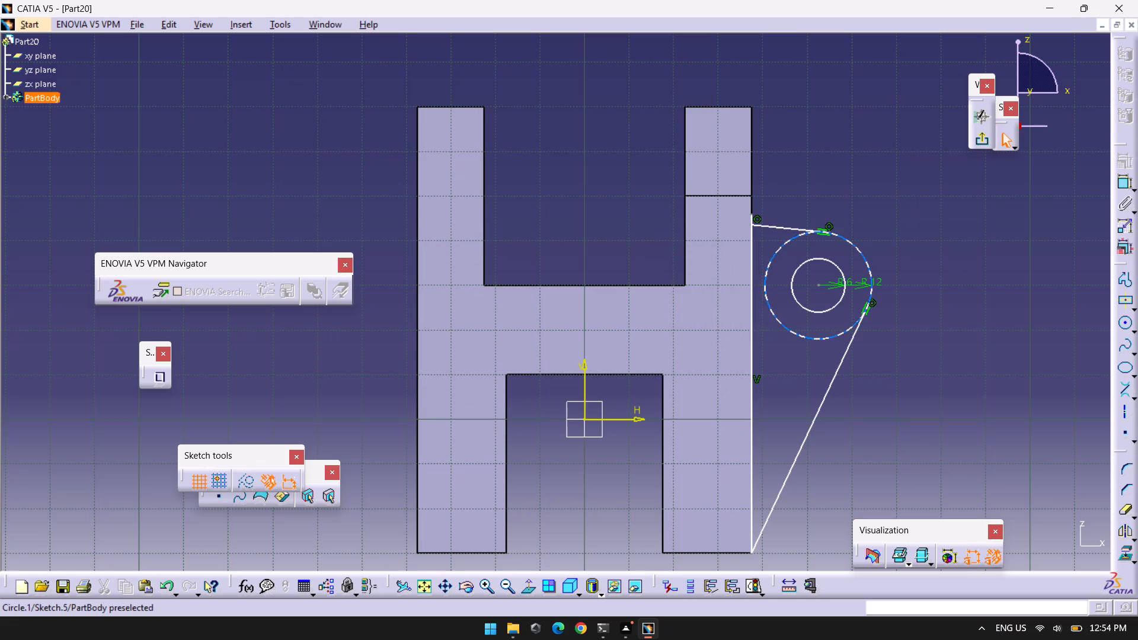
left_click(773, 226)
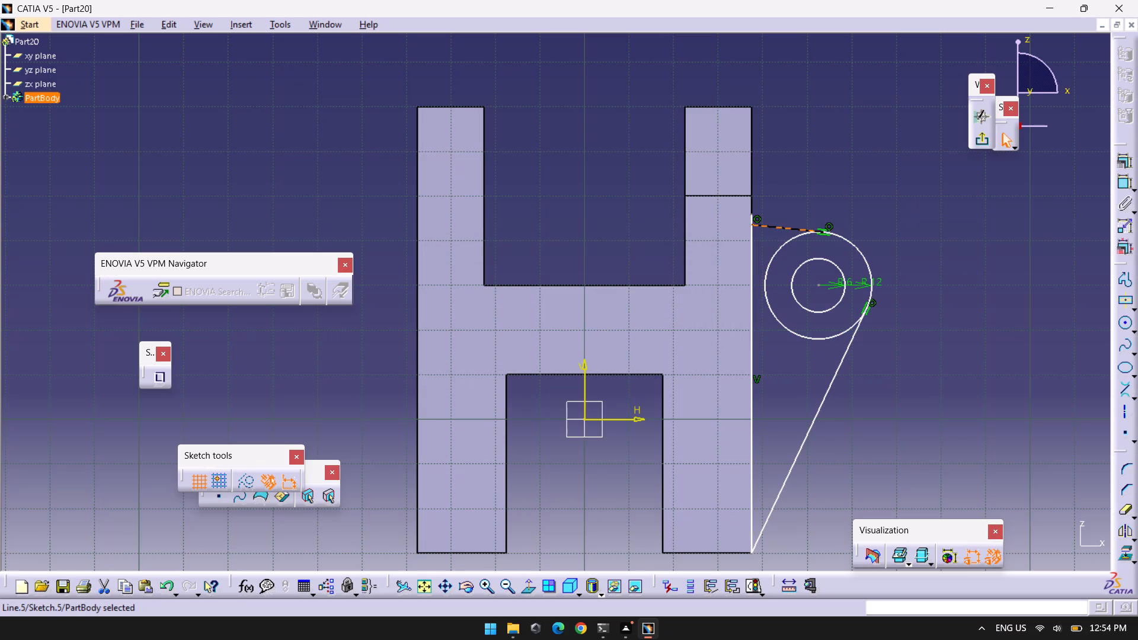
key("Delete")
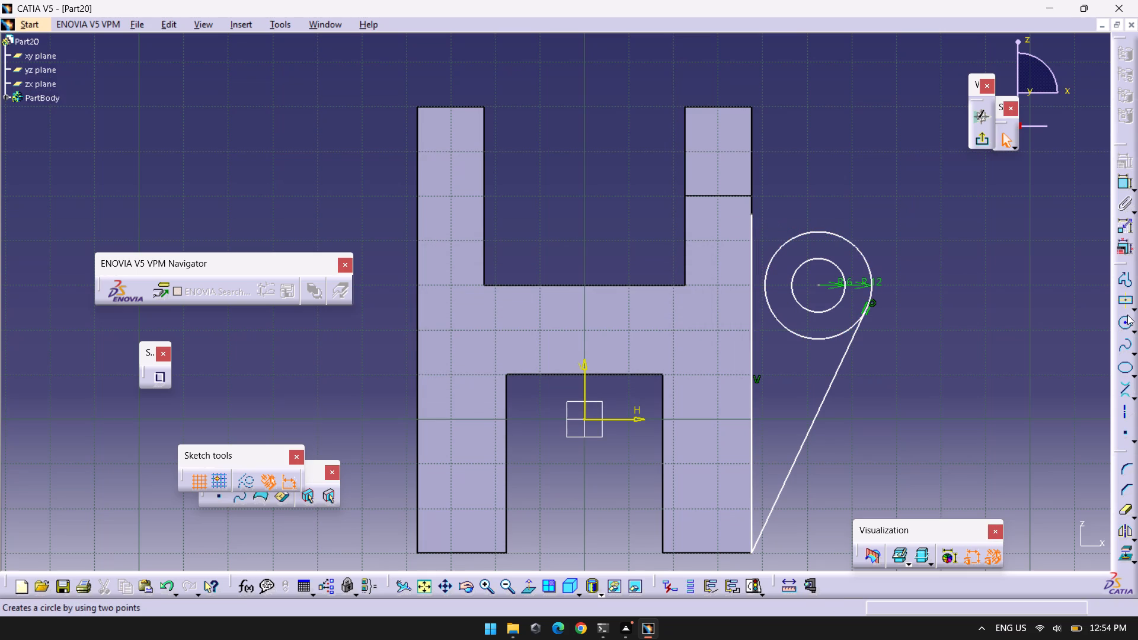
Draw a 15 mm horizontal line from the top of the 12 mm radius circle to the vertical line.
left_click(1136, 397)
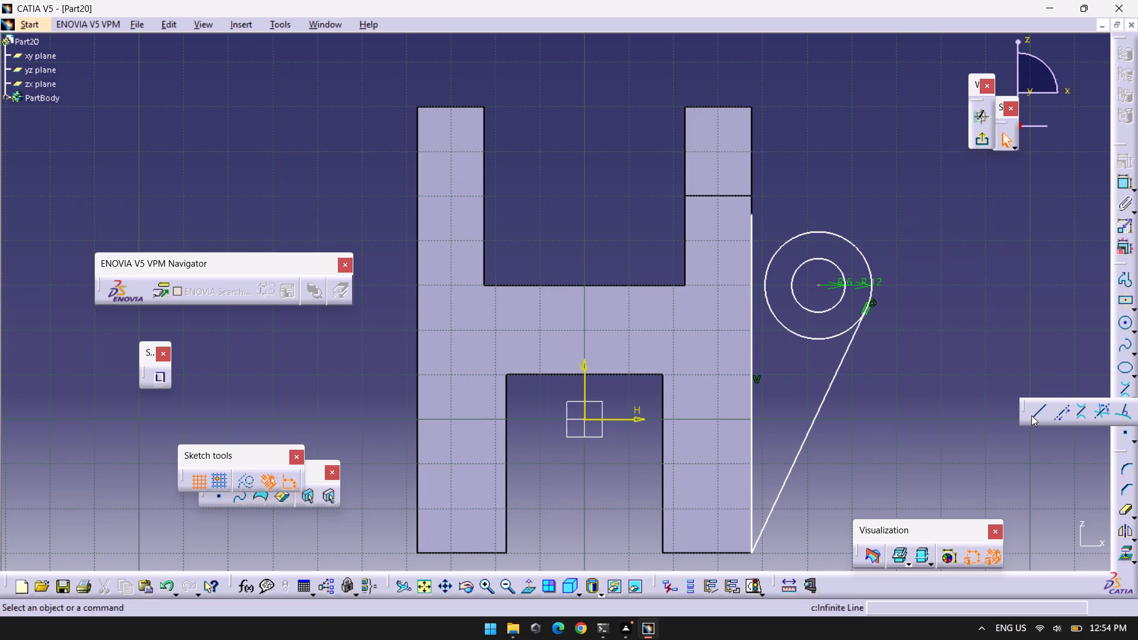
left_click(1031, 415)
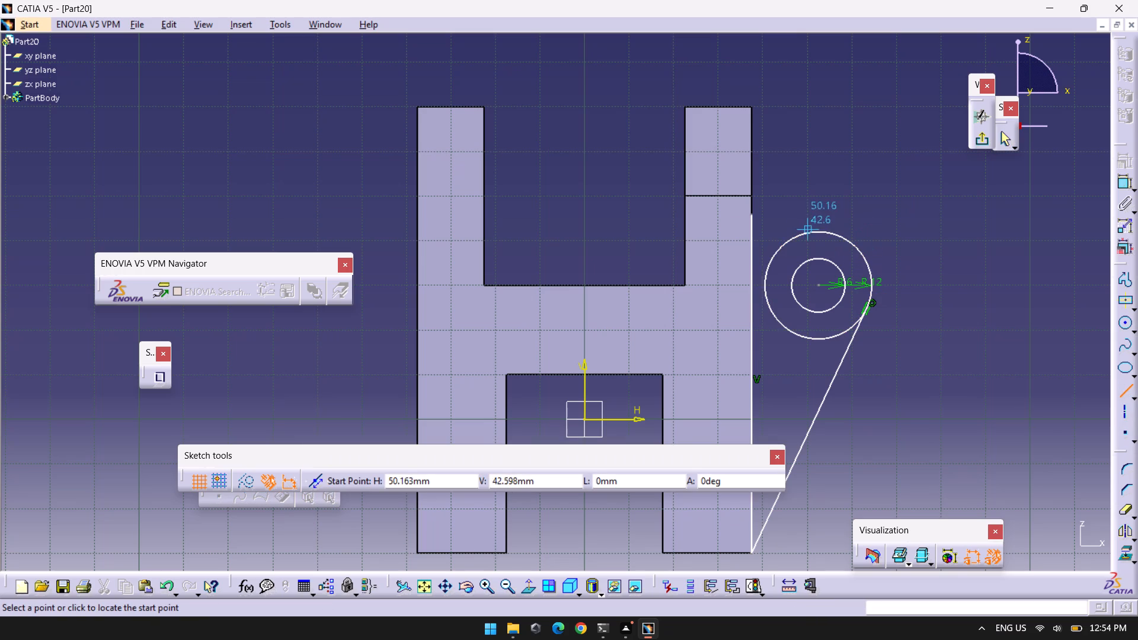
left_click(822, 232)
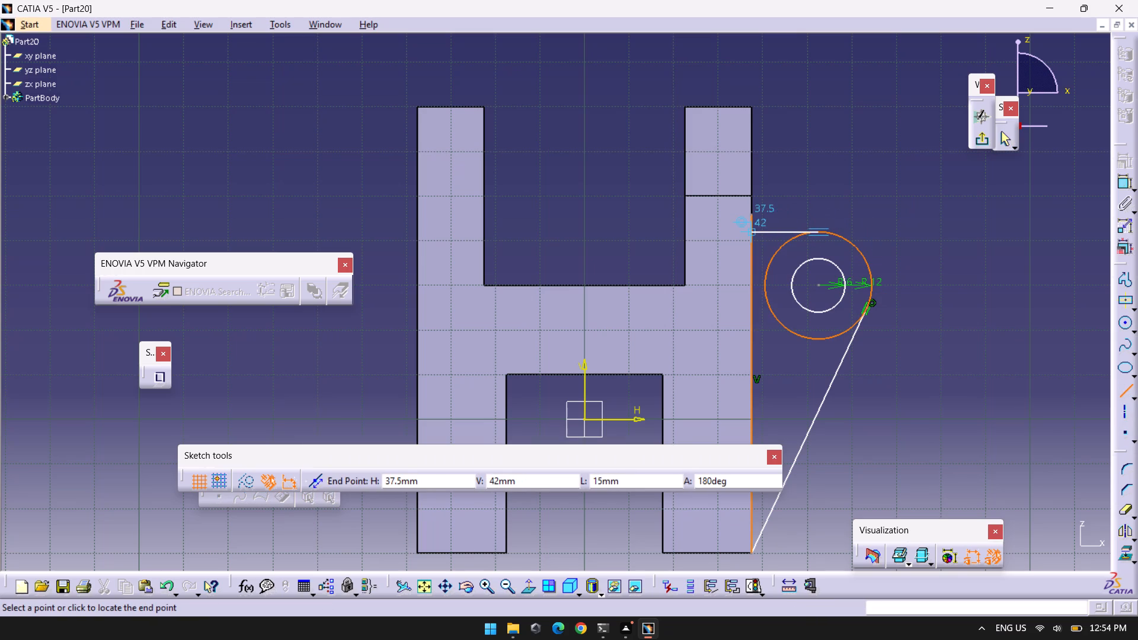
left_click(753, 232)
left_click(962, 233)
key("Escape")
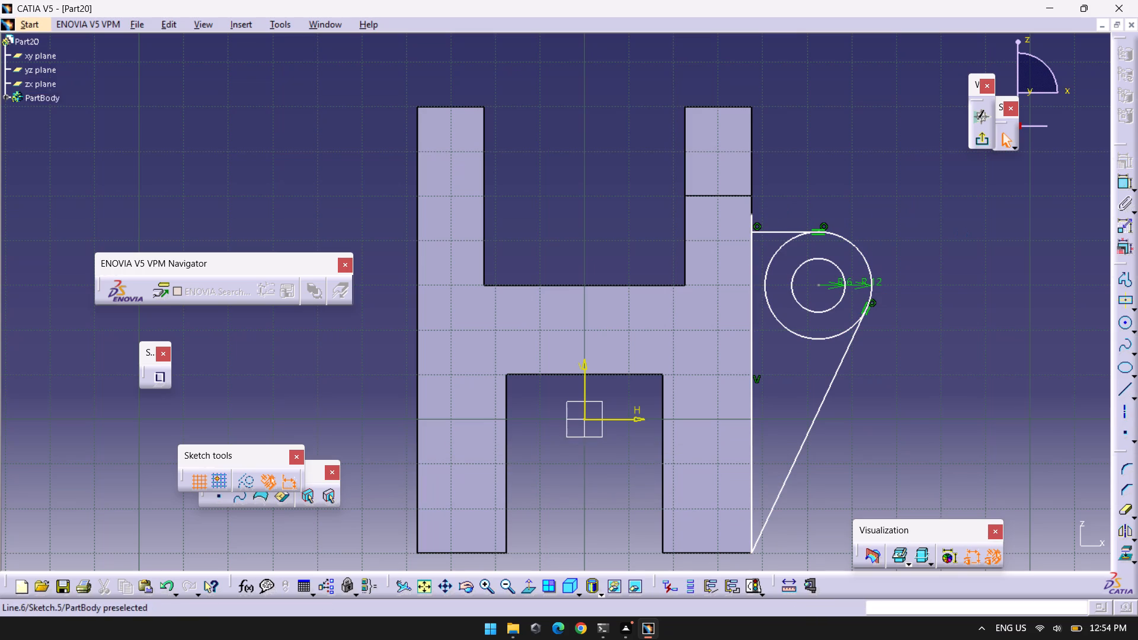
Quick Trim the inner arc of the 12 mm radius circle and the vertical line's overhang above the horizontal line.
left_click(1127, 514)
left_click(788, 327)
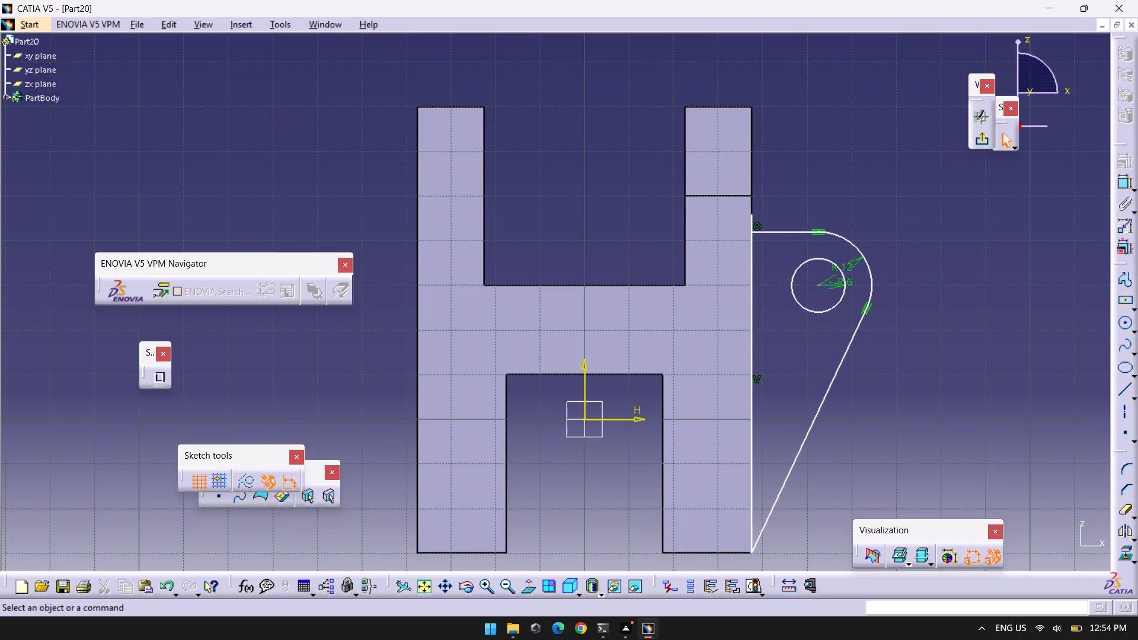
left_click(1123, 506)
left_click(750, 219)
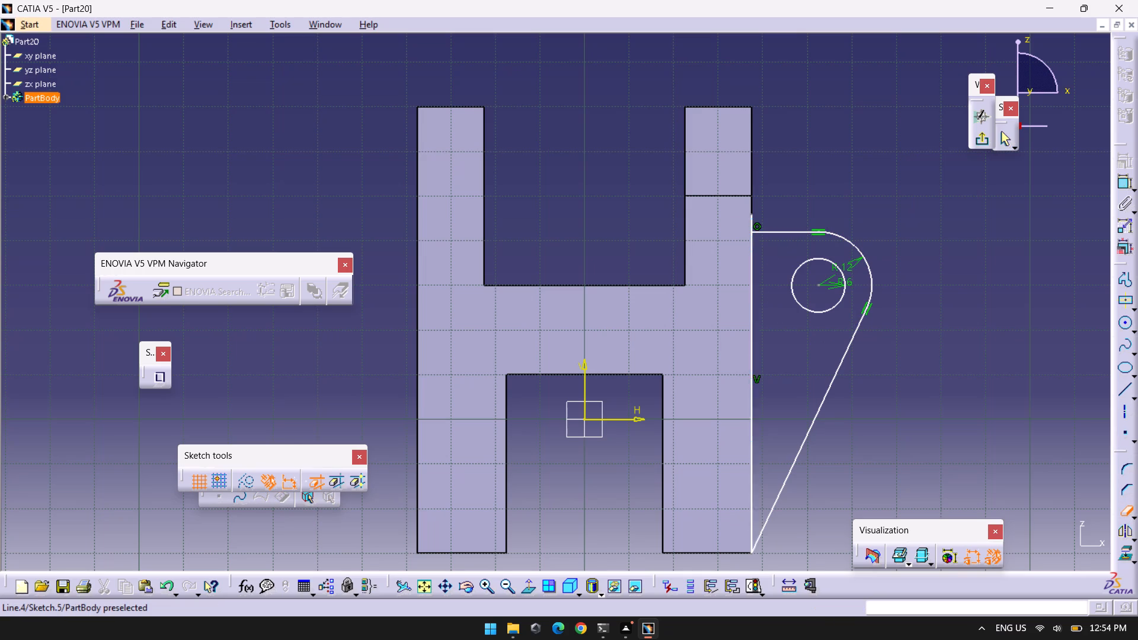
left_click(999, 292)
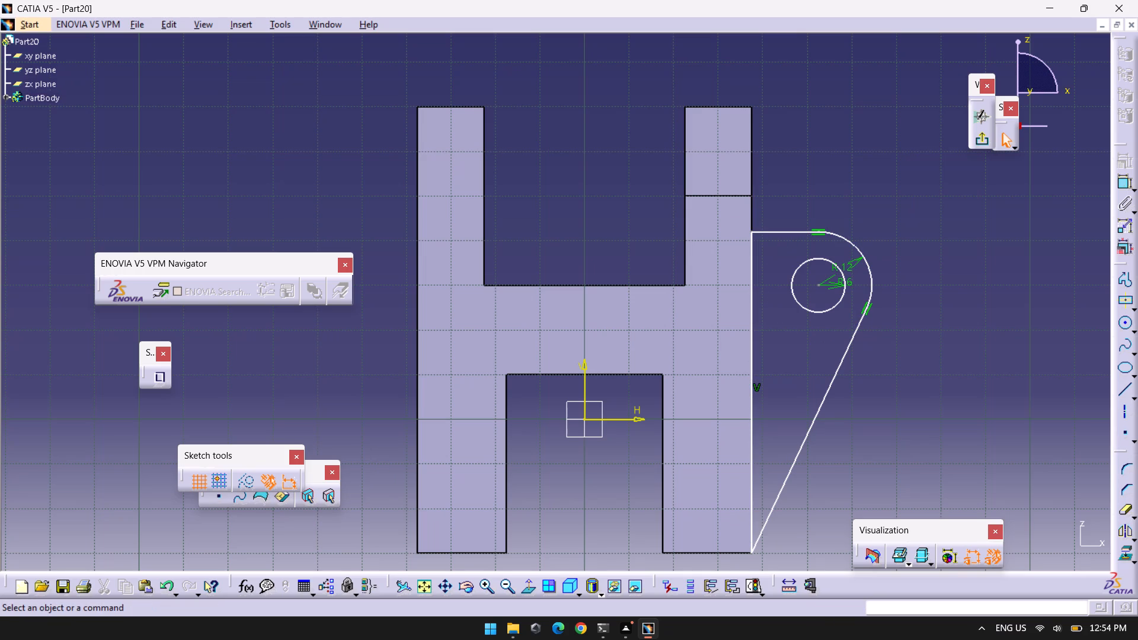
Exit the lug sketch and pad it 15 mm in the reversed direction, alongside the block's outer side.
left_click(987, 143)
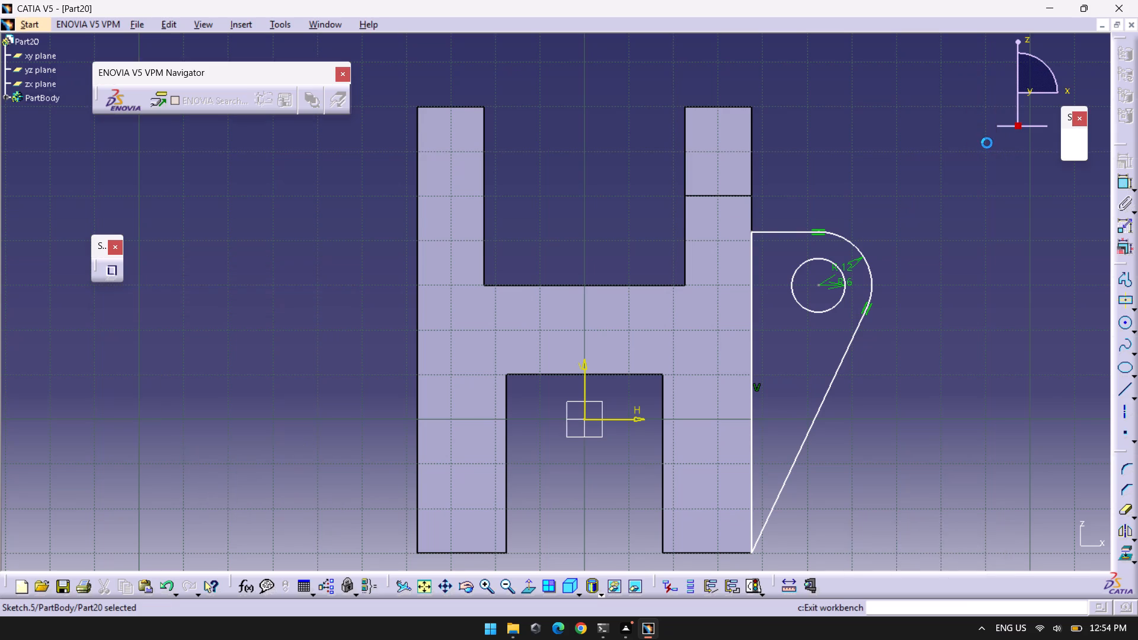
middle_click_drag(363, 314, 394, 368)
right_click(363, 314)
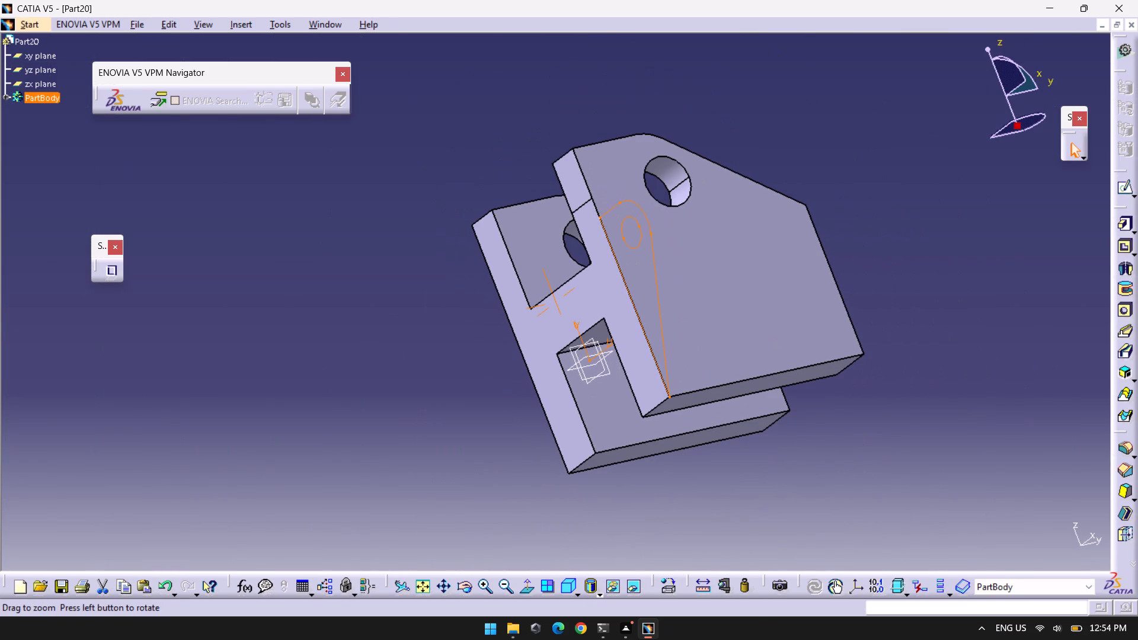
middle_click_drag(394, 368, 392, 350)
left_click(1118, 224)
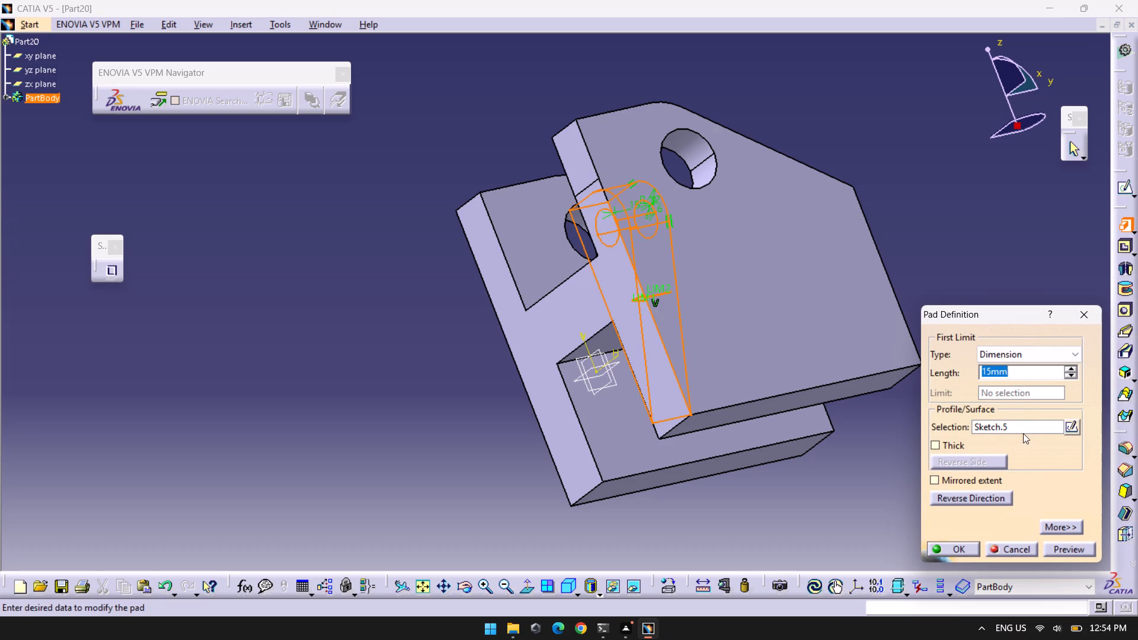
left_click(994, 491)
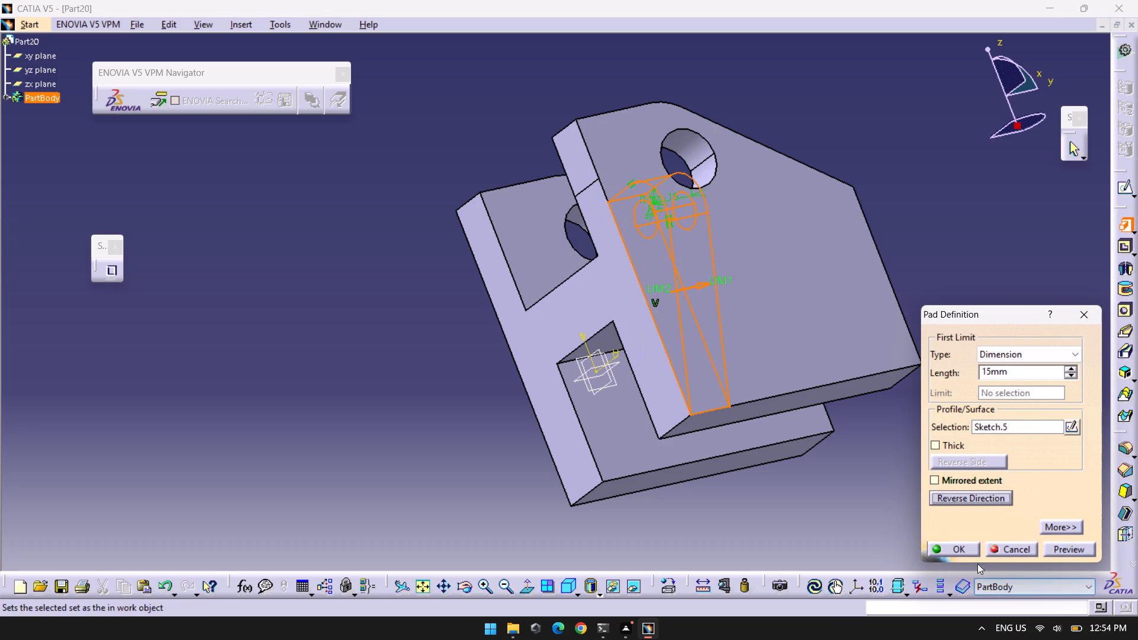
left_click(954, 548)
left_click(225, 295)
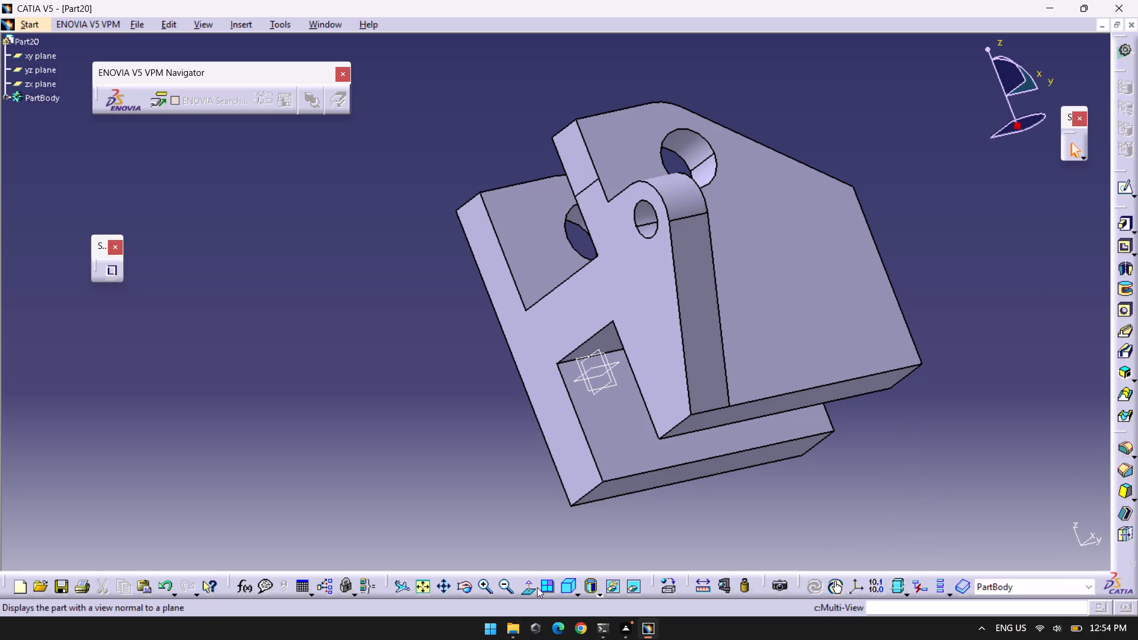
Sketch a 12.75 mm radius circle on the block's top face between the plates, centred on the vertical axis about 69 mm from the origin.
left_click(567, 584)
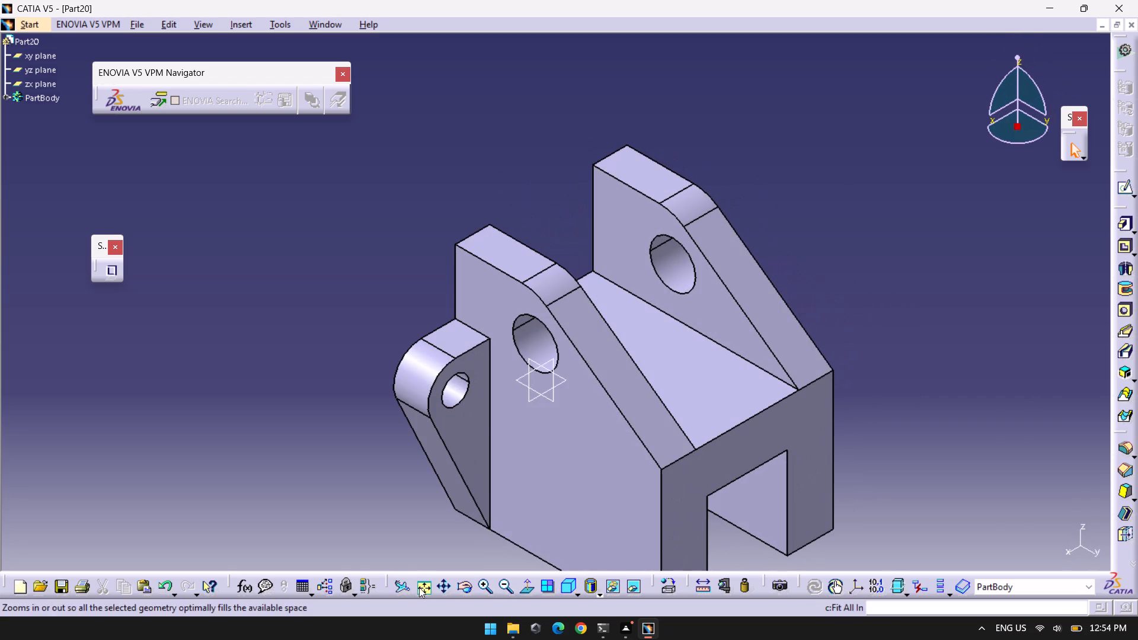
left_click(414, 590)
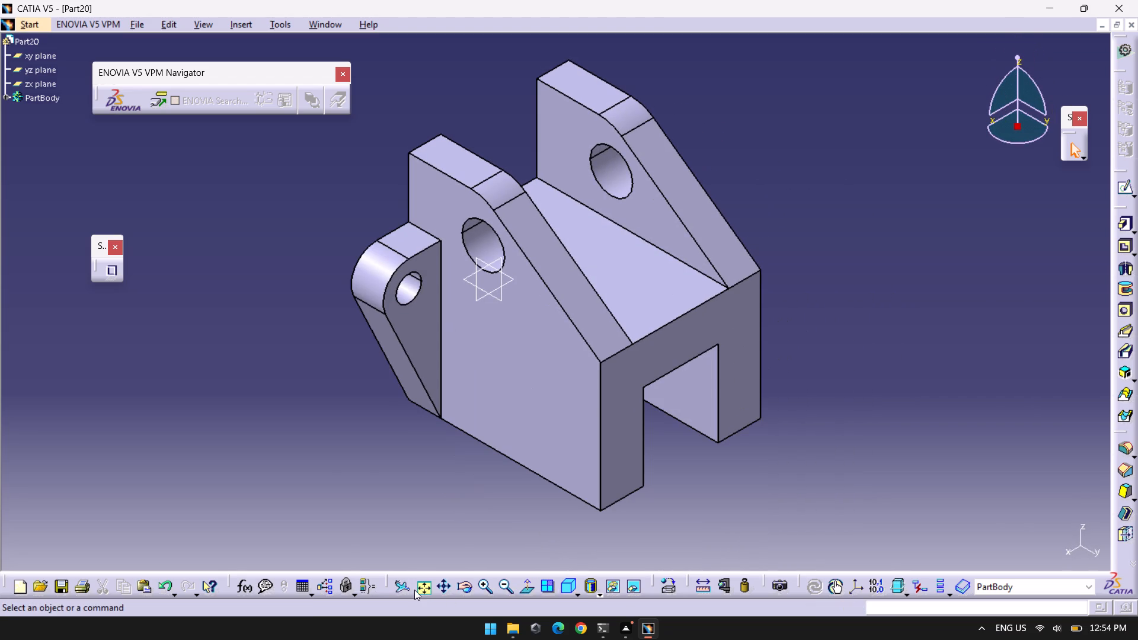
left_click(424, 585)
left_click(653, 297)
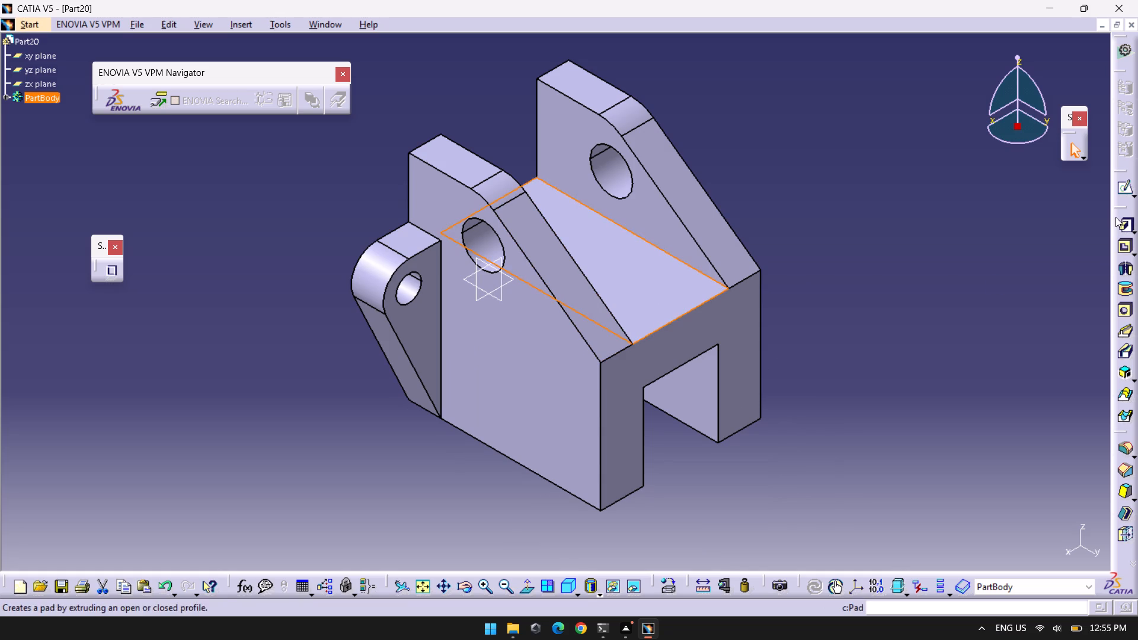
left_click(1124, 181)
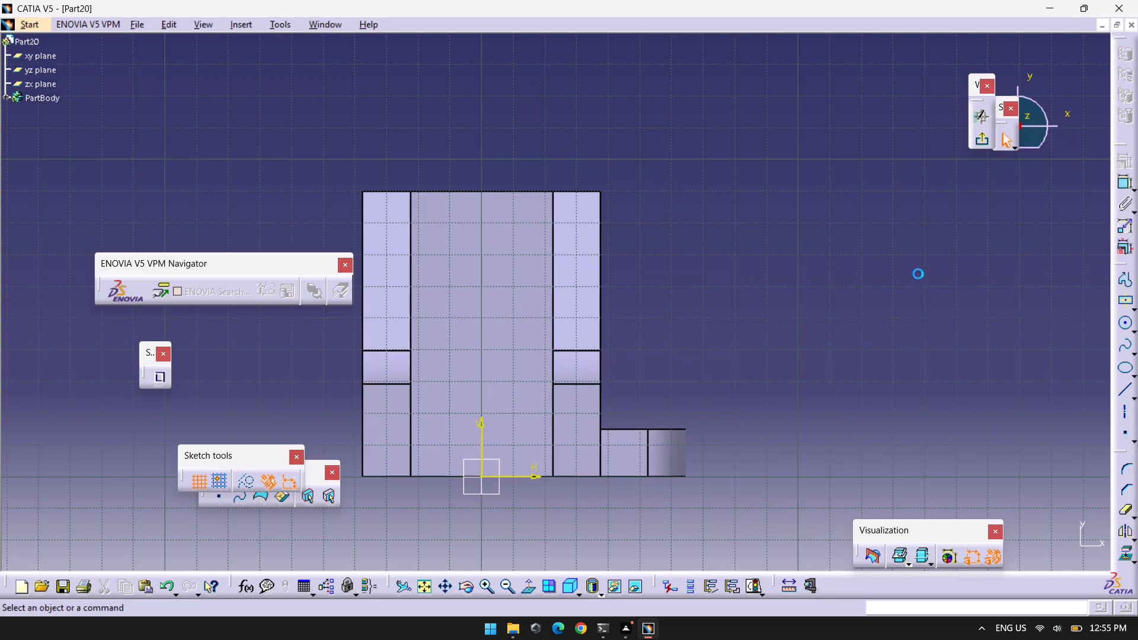
left_click(1121, 327)
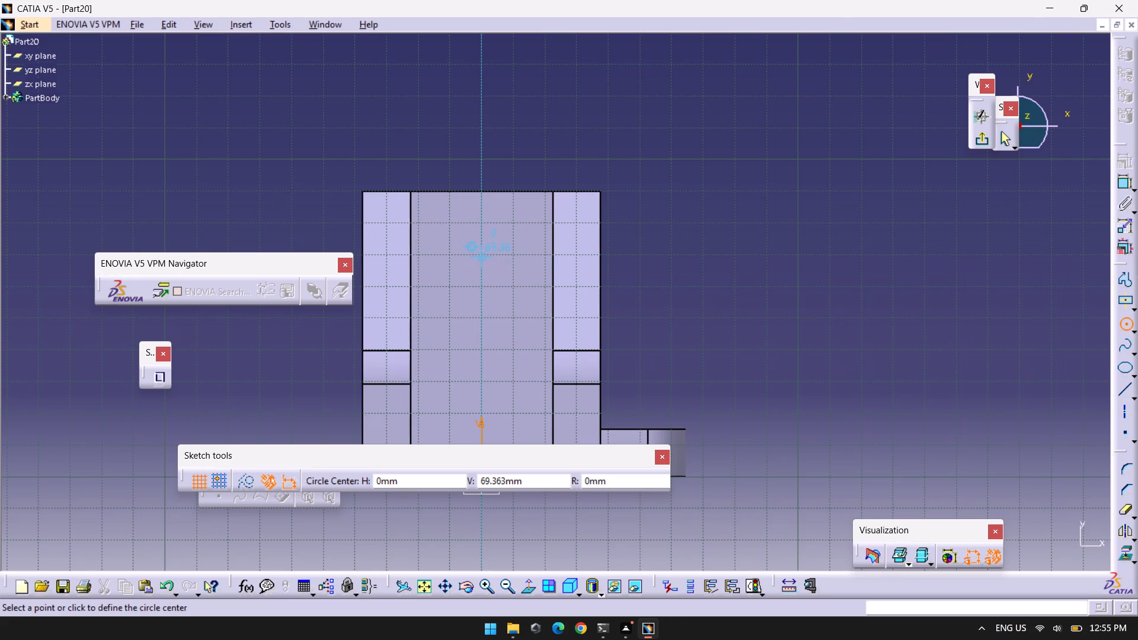
left_click(484, 255)
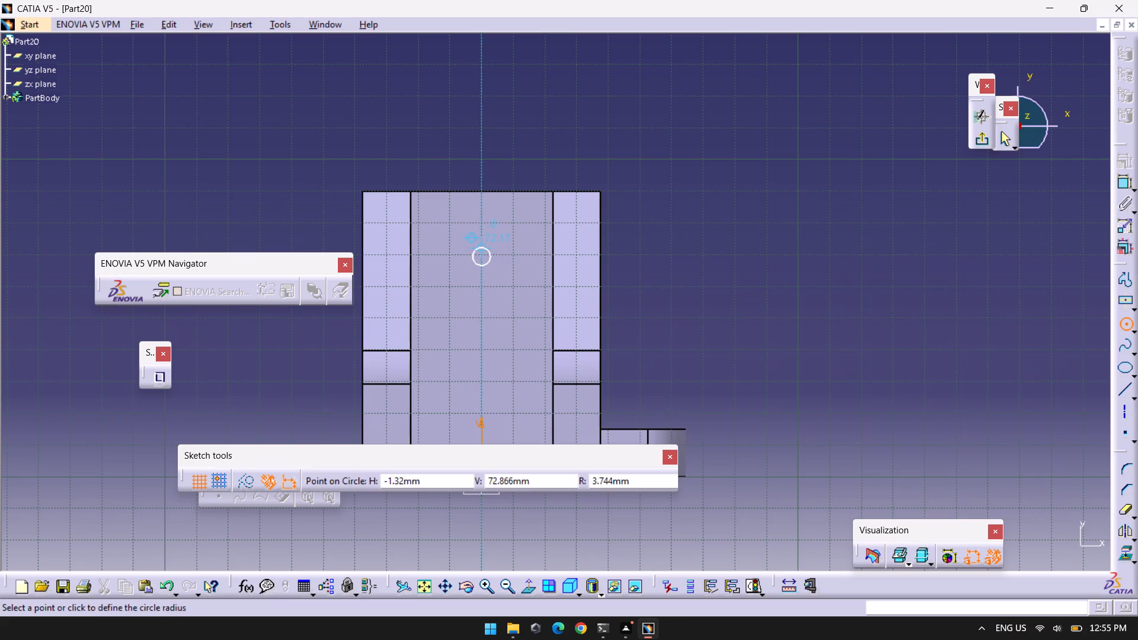
key("Tab")
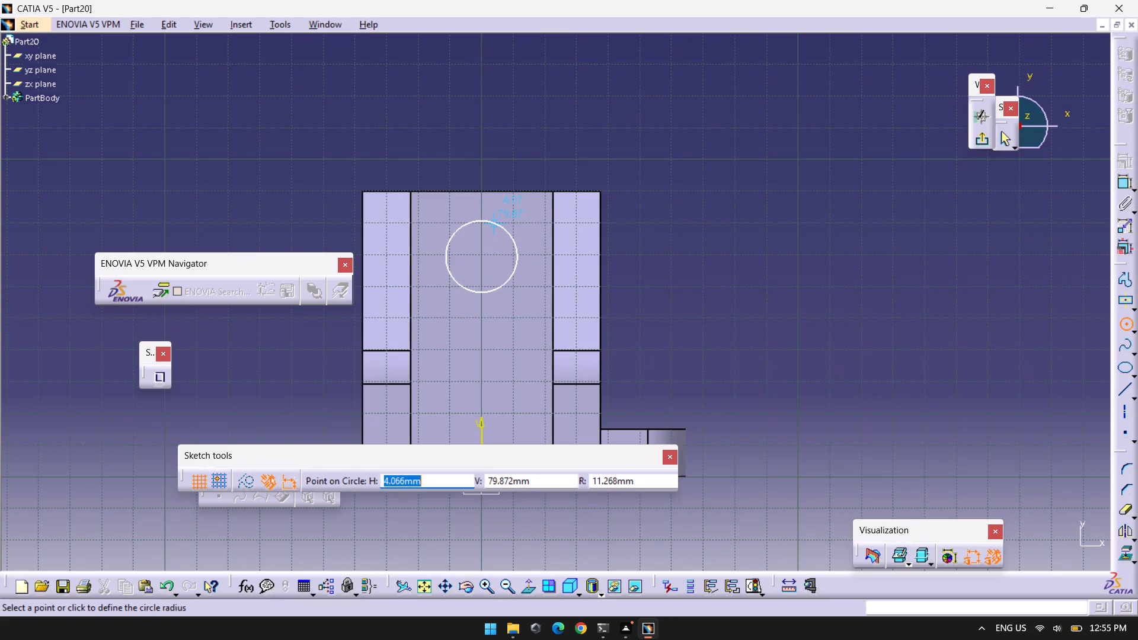
key("Tab")
key("Tab")
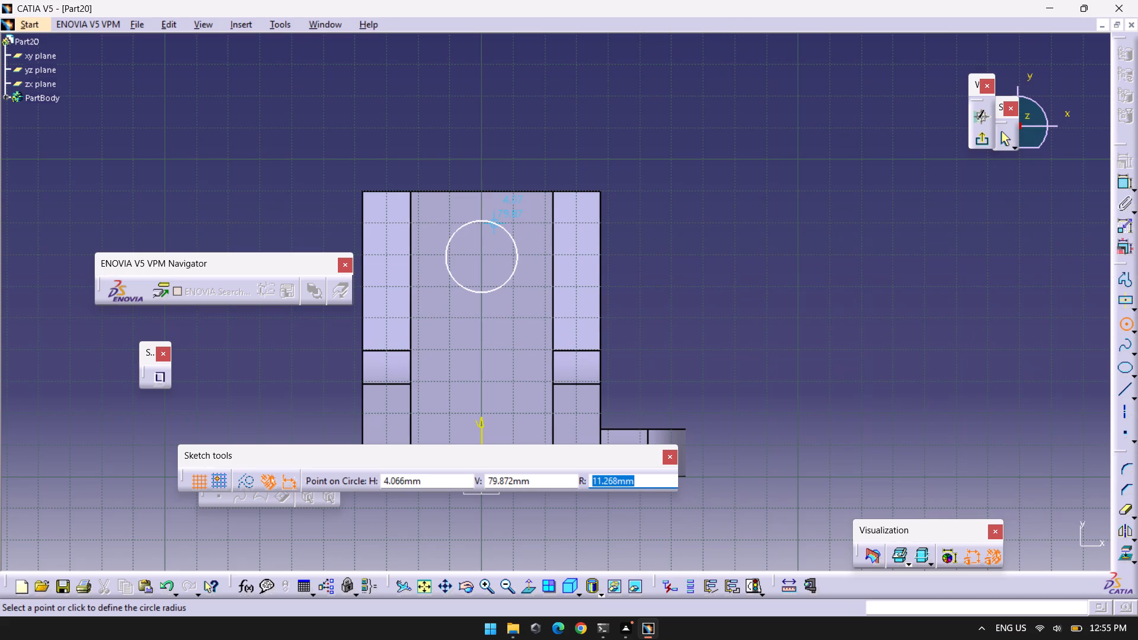
type("12")
type(".75")
key("Return")
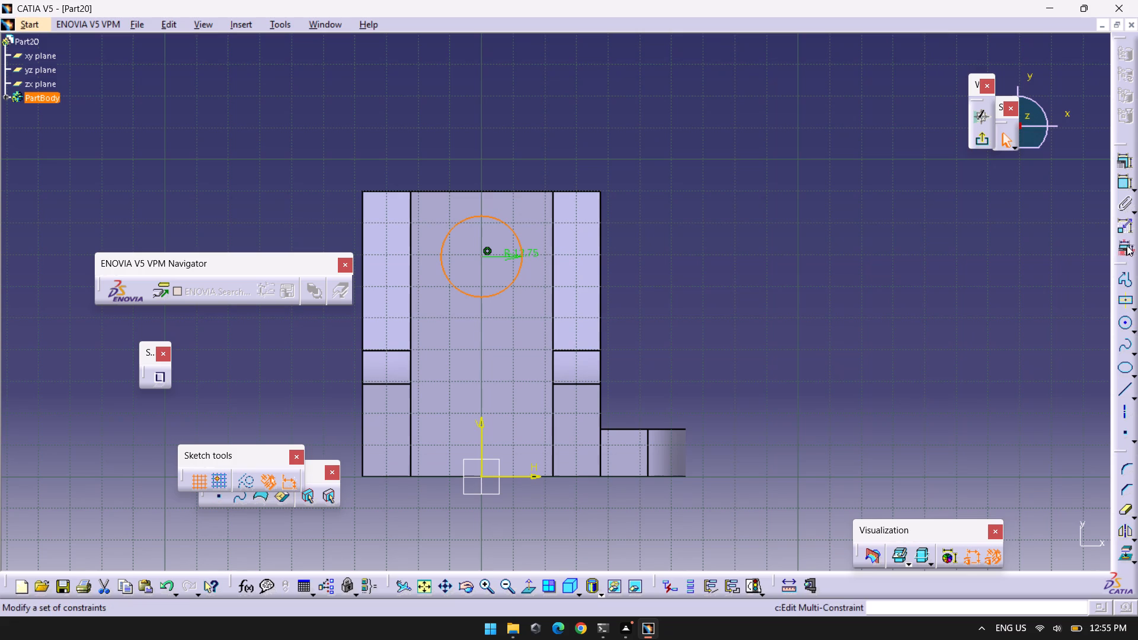
Constrain the circle's edge 2 mm from the block's end edge farthest from the sketch origin.
left_click(1120, 183)
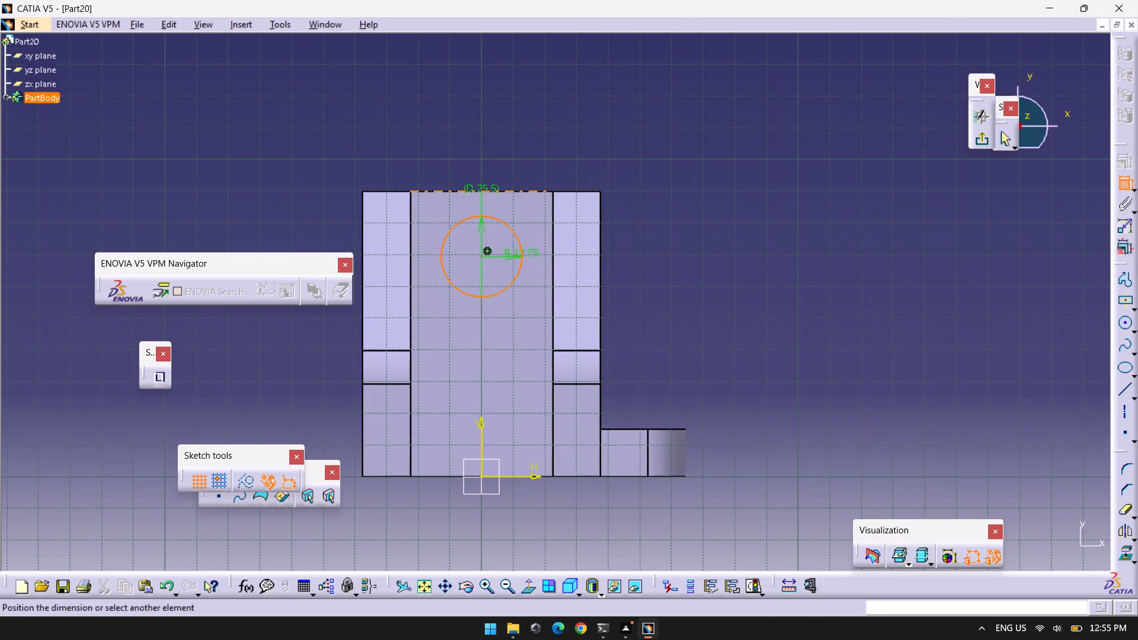
left_click(481, 189)
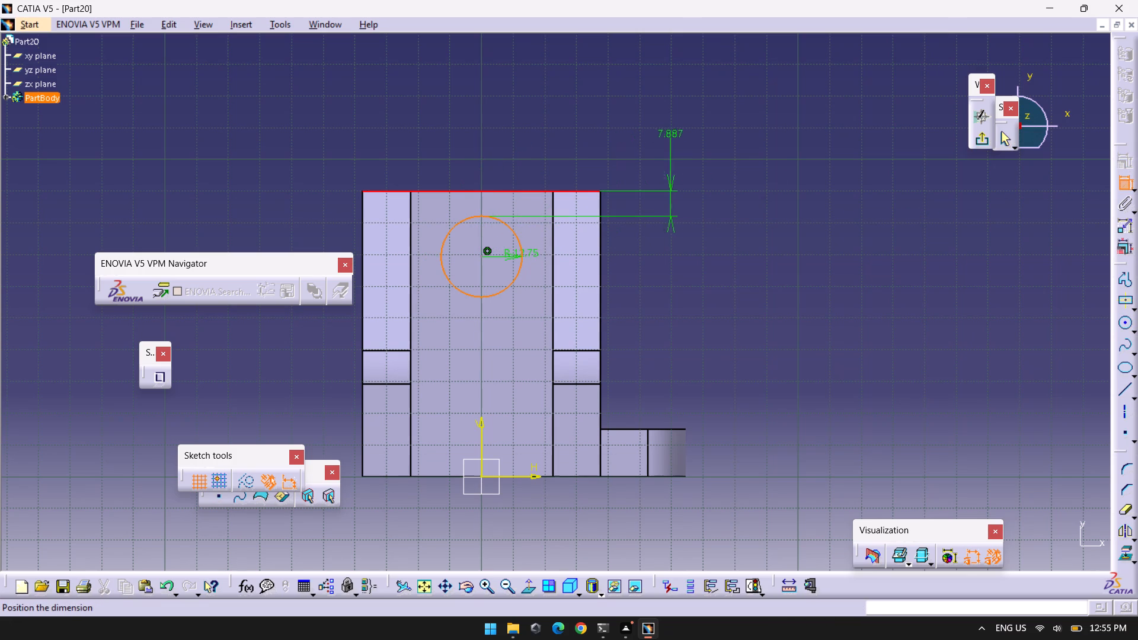
left_click(686, 136)
double_click(678, 162)
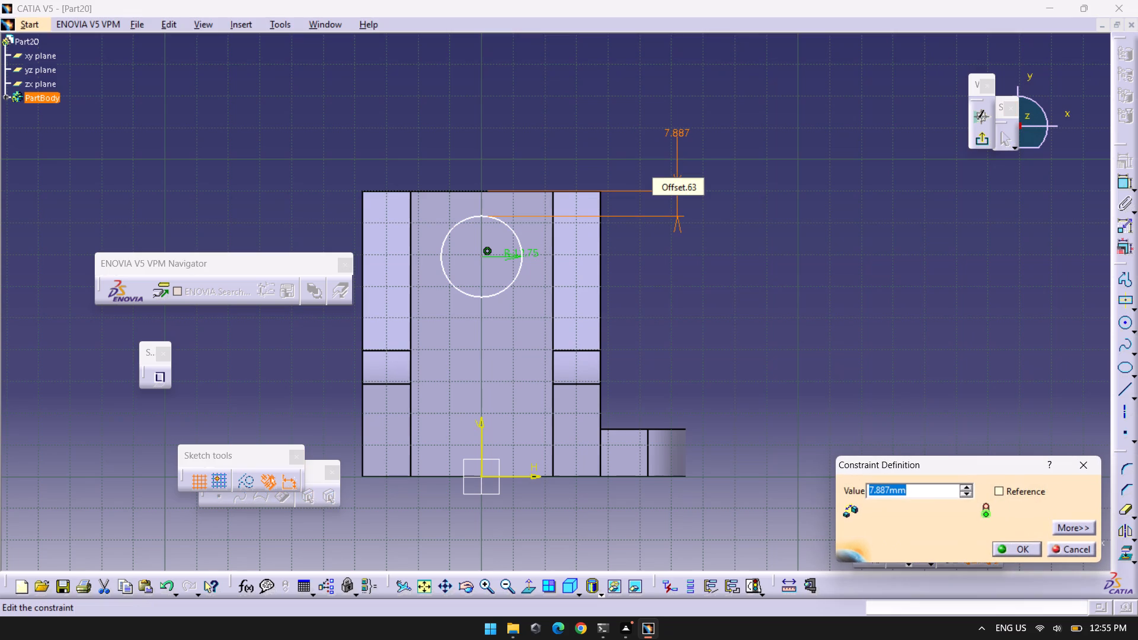
key("2")
key("Return")
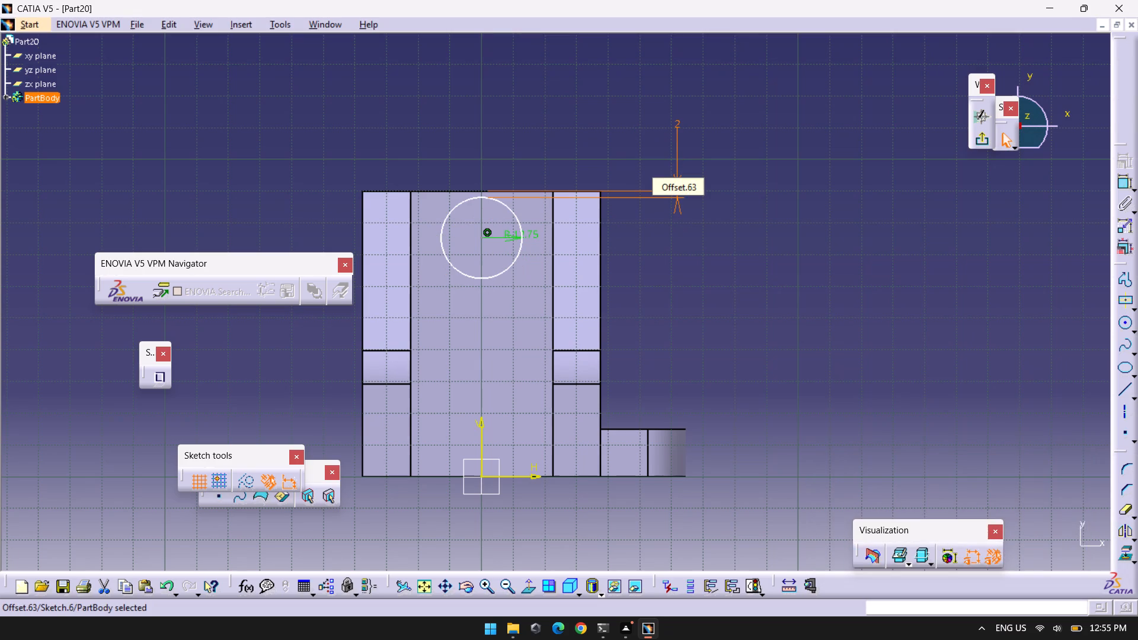
left_click(782, 276)
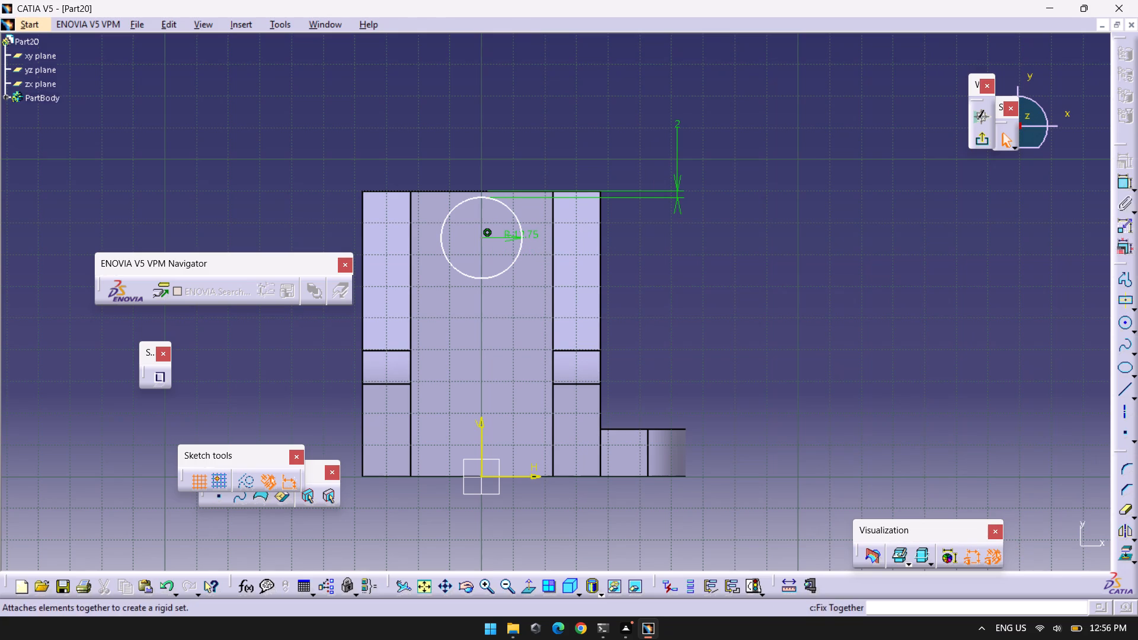
Exit the sketch and cut the circle through the block's top as a pocket with the Up to last limit.
left_click(985, 137)
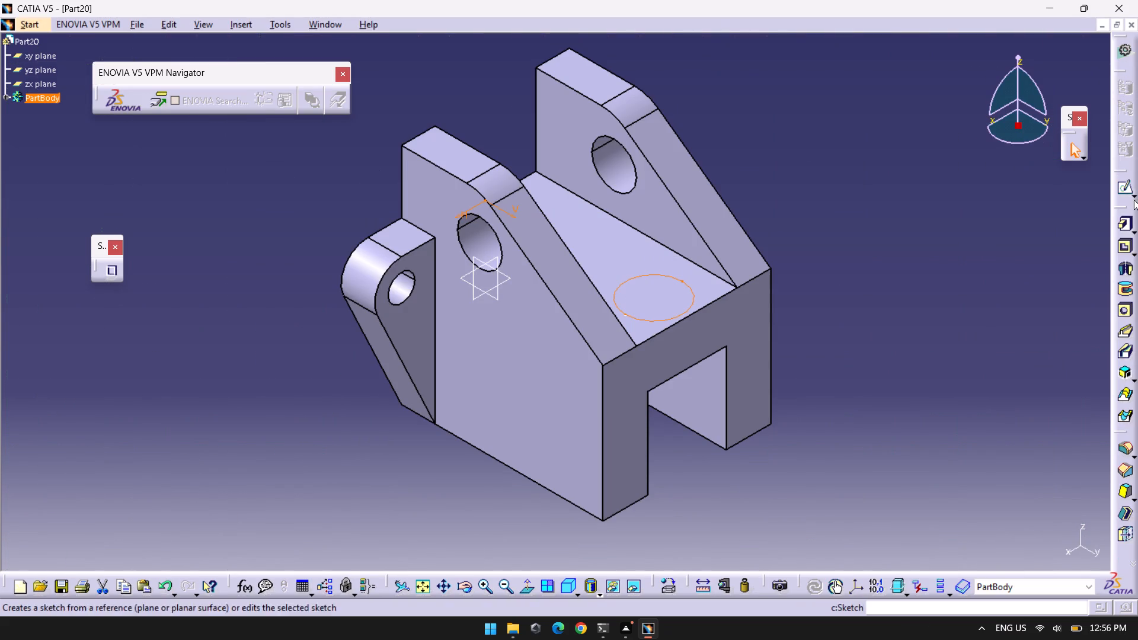
left_click(1125, 244)
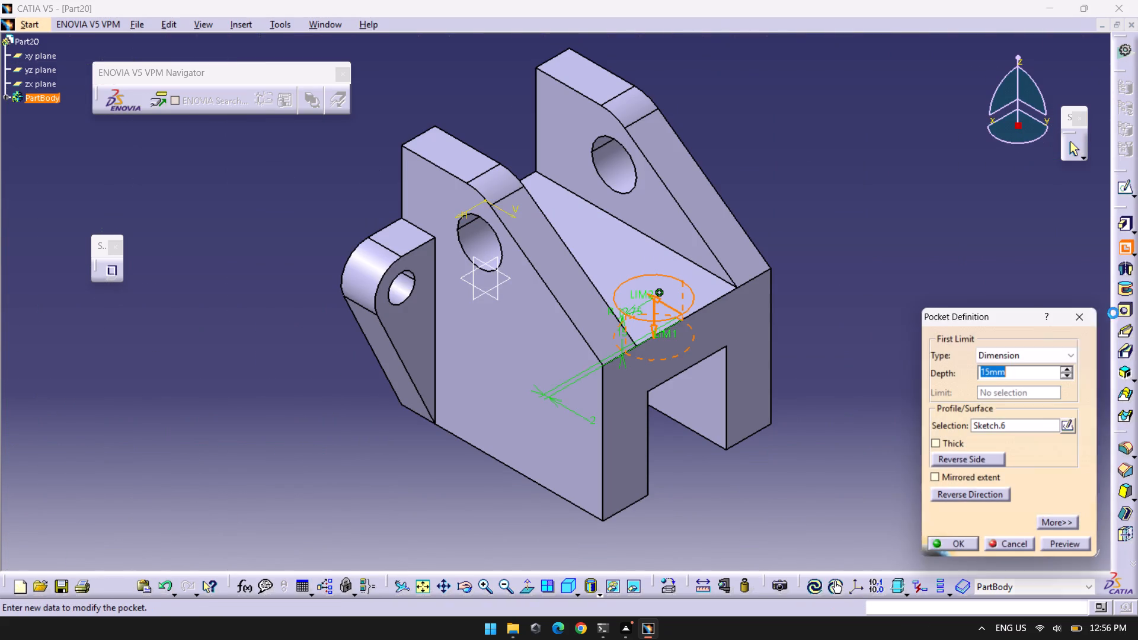
left_click(1050, 358)
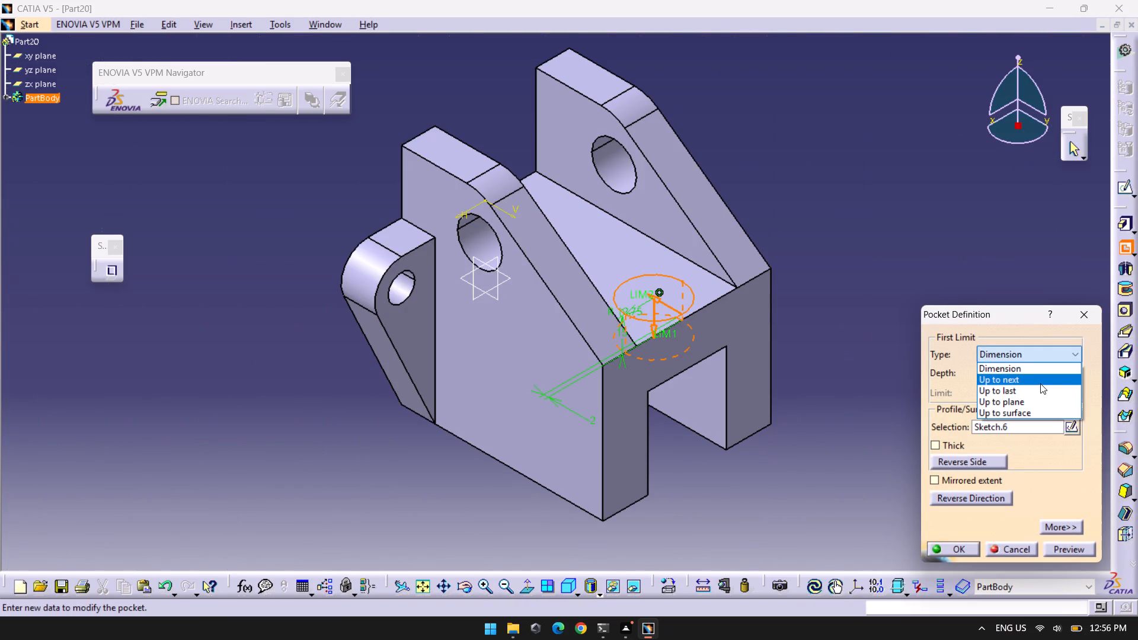
left_click(1040, 389)
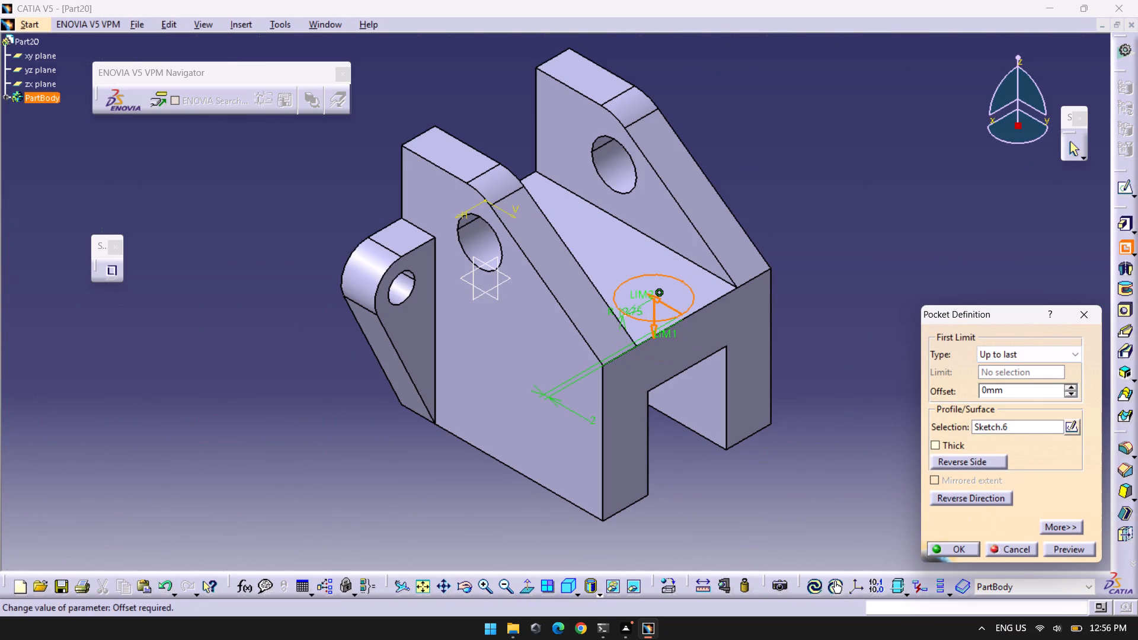
left_click(1050, 546)
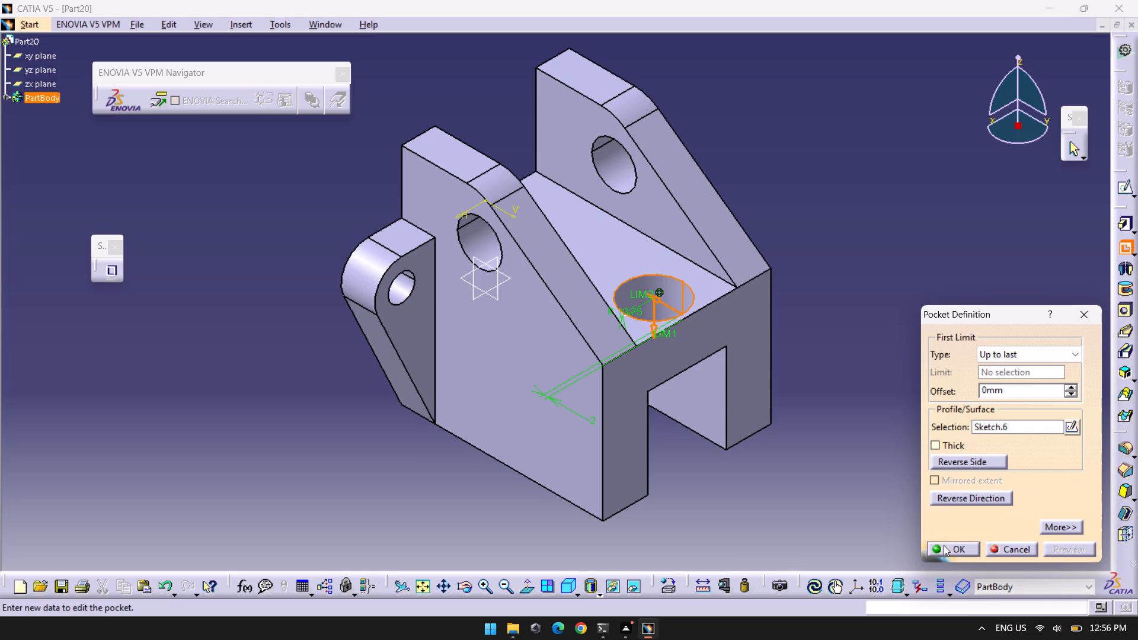
left_click(944, 545)
left_click(865, 270)
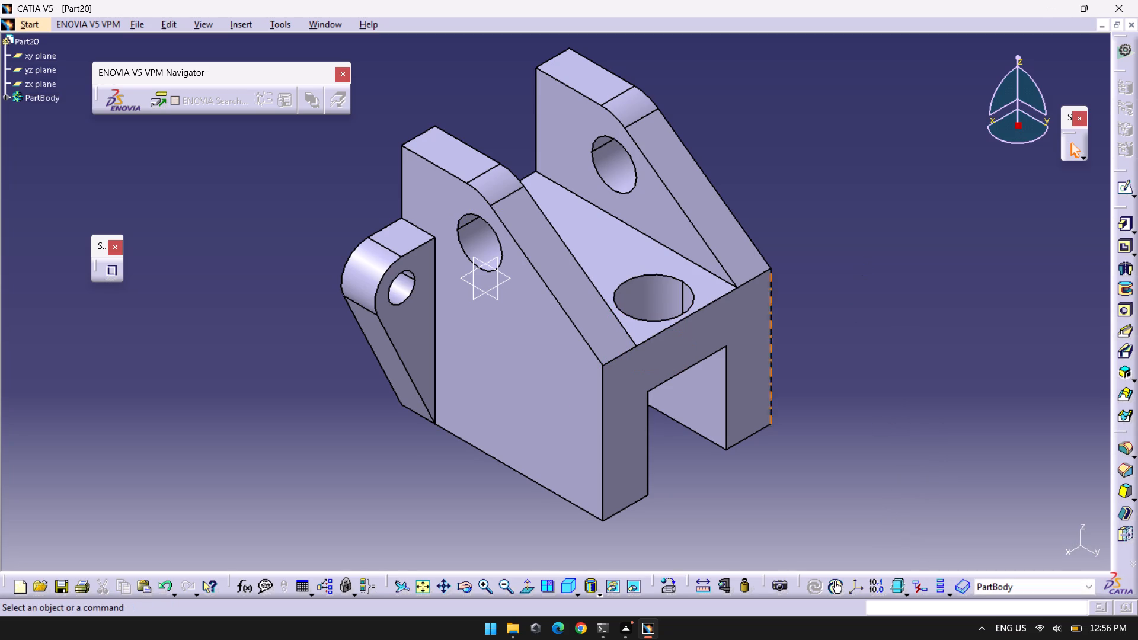
Save the finished part as a CATPart named Part20 in the catia parts folder.
middle_click_drag(750, 524, 584, 175)
right_click_drag(750, 524, 584, 175)
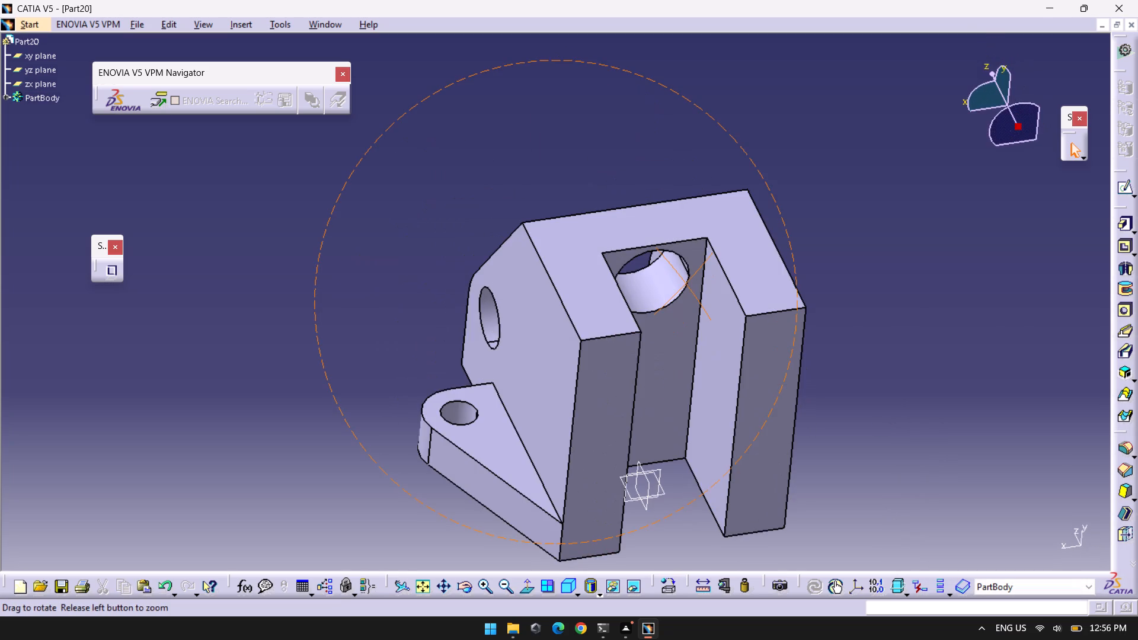
right_click_drag(584, 175, 628, 466)
middle_click_drag(584, 175, 628, 466)
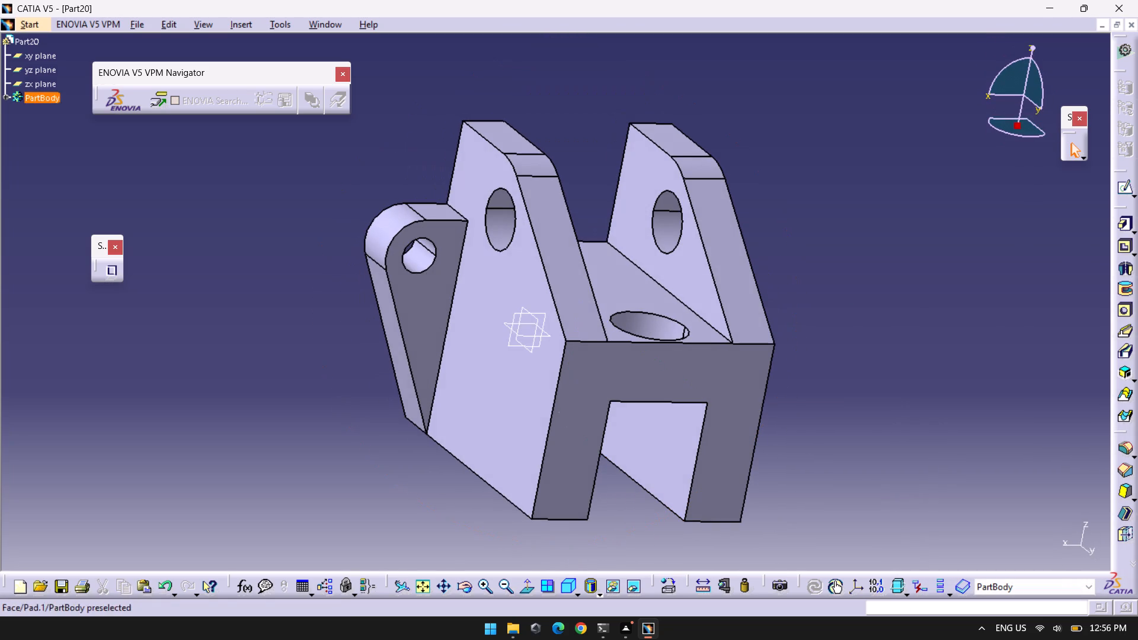
left_click(423, 583)
left_click(562, 583)
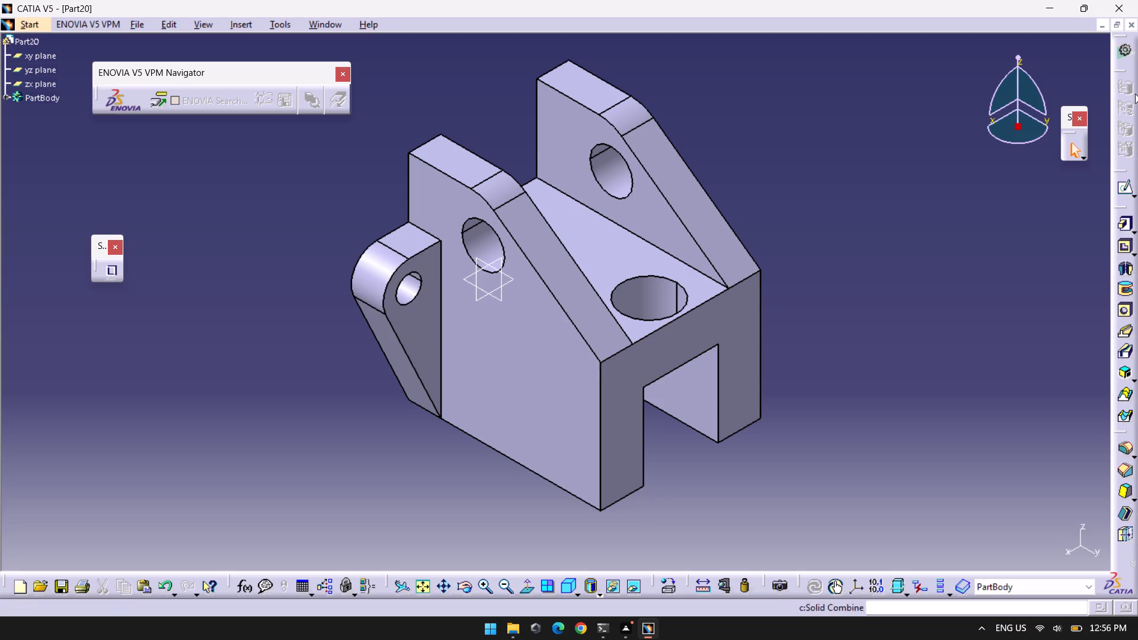
key("ctrl+s")
scroll(202, 255, "down", 3)
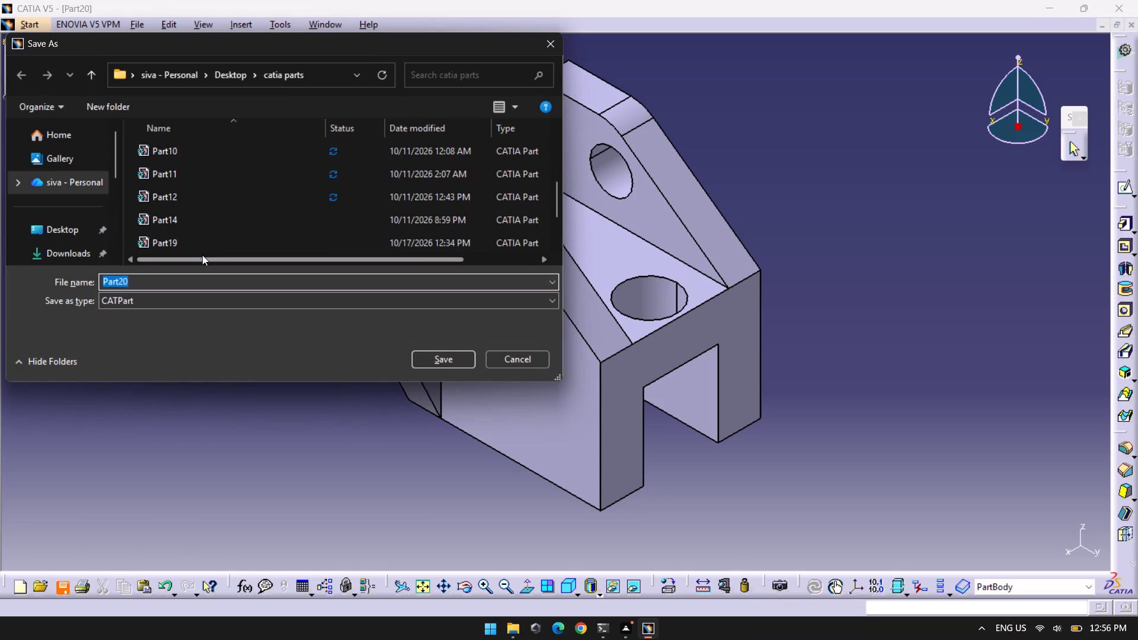
scroll(202, 255, "down", 1)
scroll(309, 105, "down", 4)
left_click(448, 360)
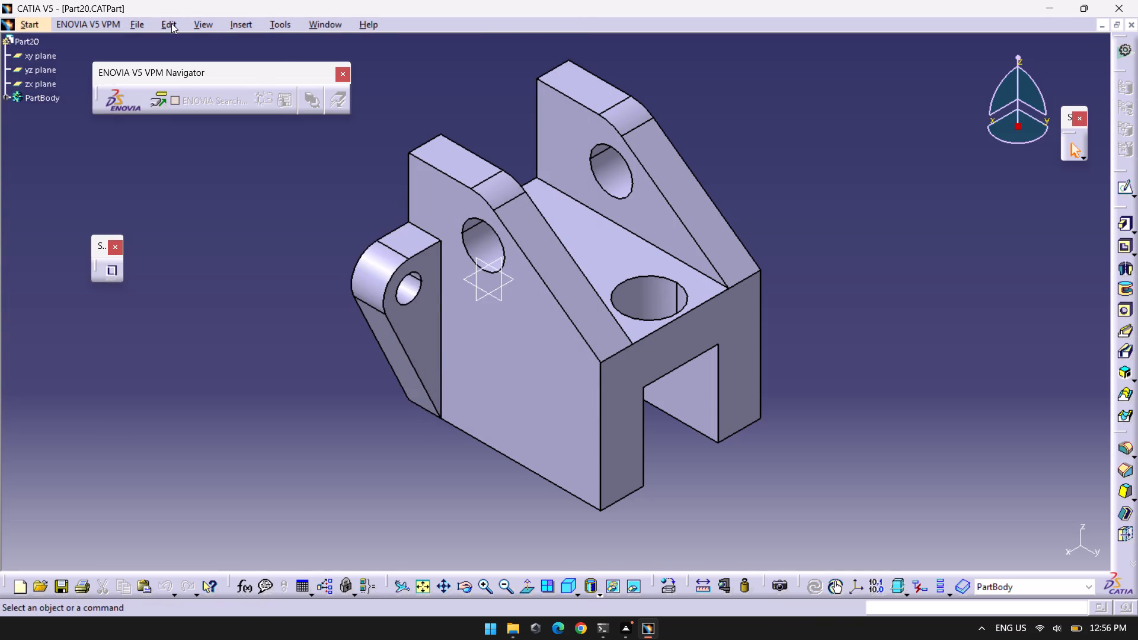
Save a copy of the part as Part20 in igs format in the catia parts folder.
left_click(136, 25)
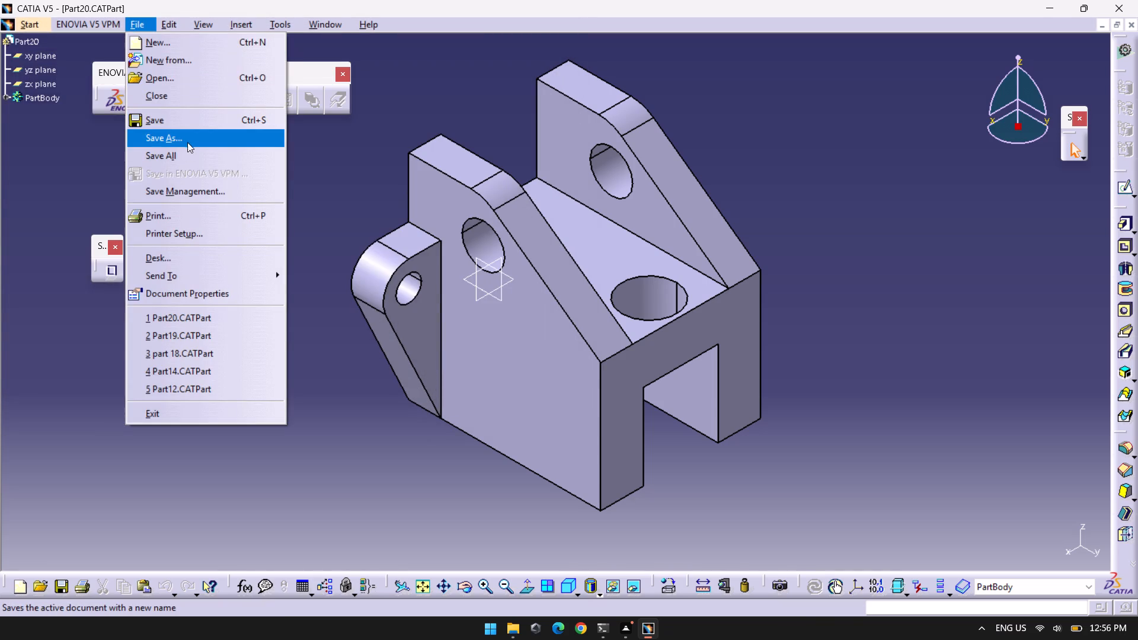
left_click(187, 142)
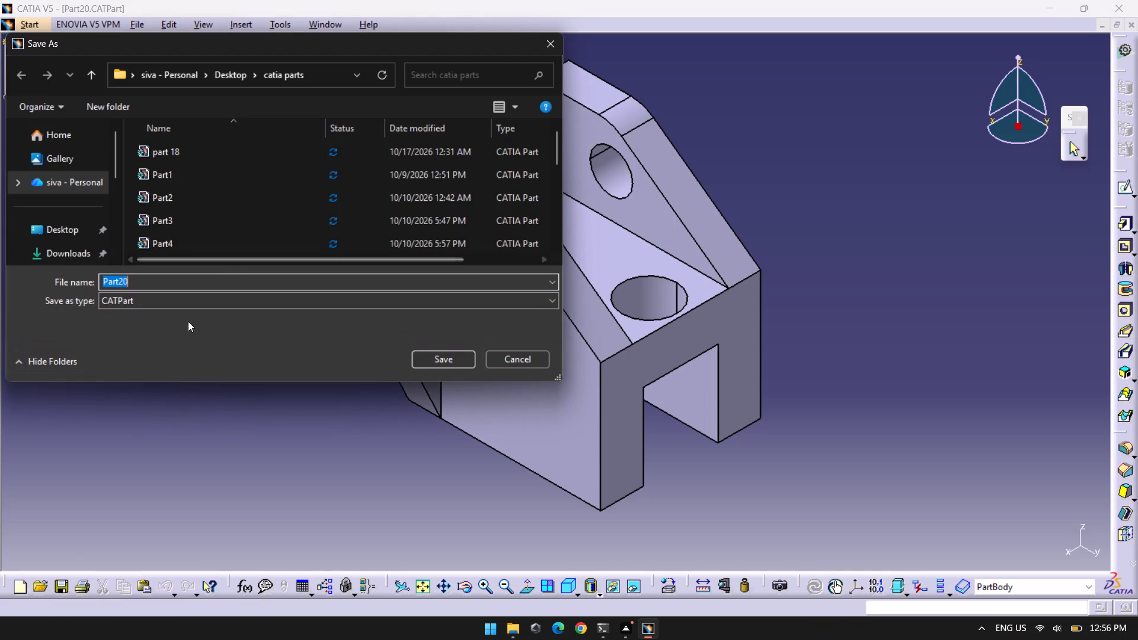
left_click(198, 307)
left_click(178, 332)
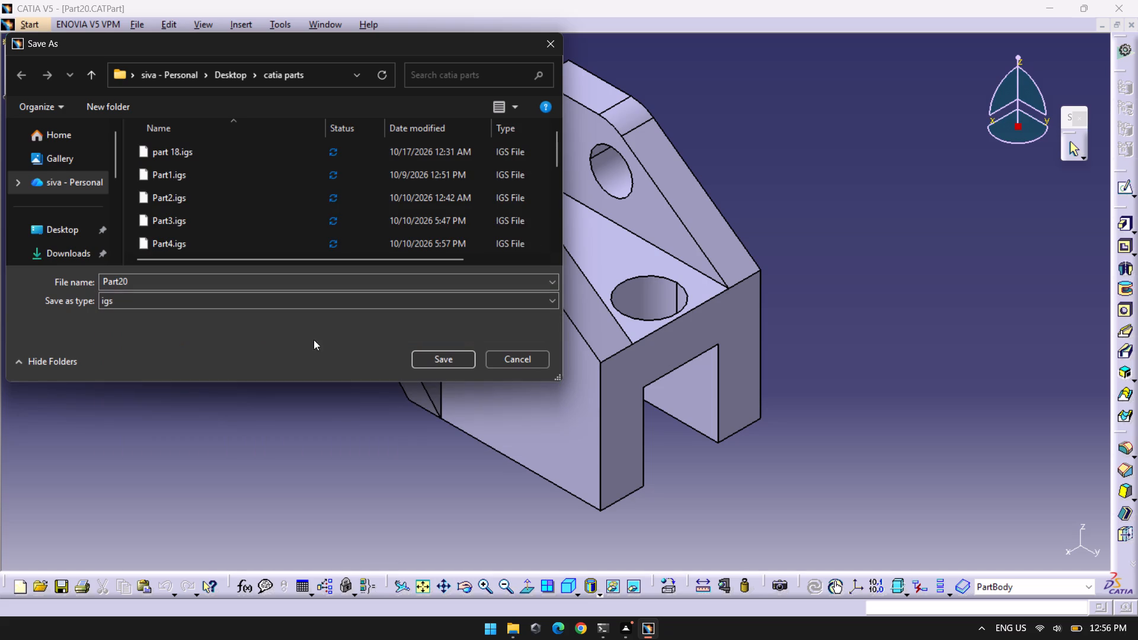
left_click(451, 354)
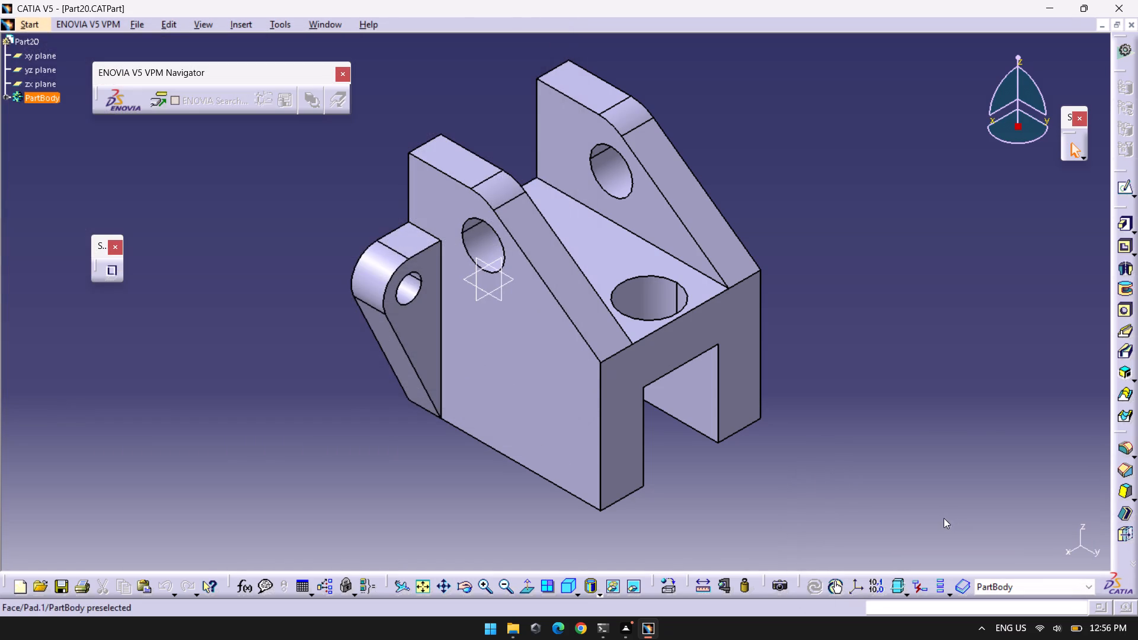
Stop the running macro recording.
left_click(275, 25)
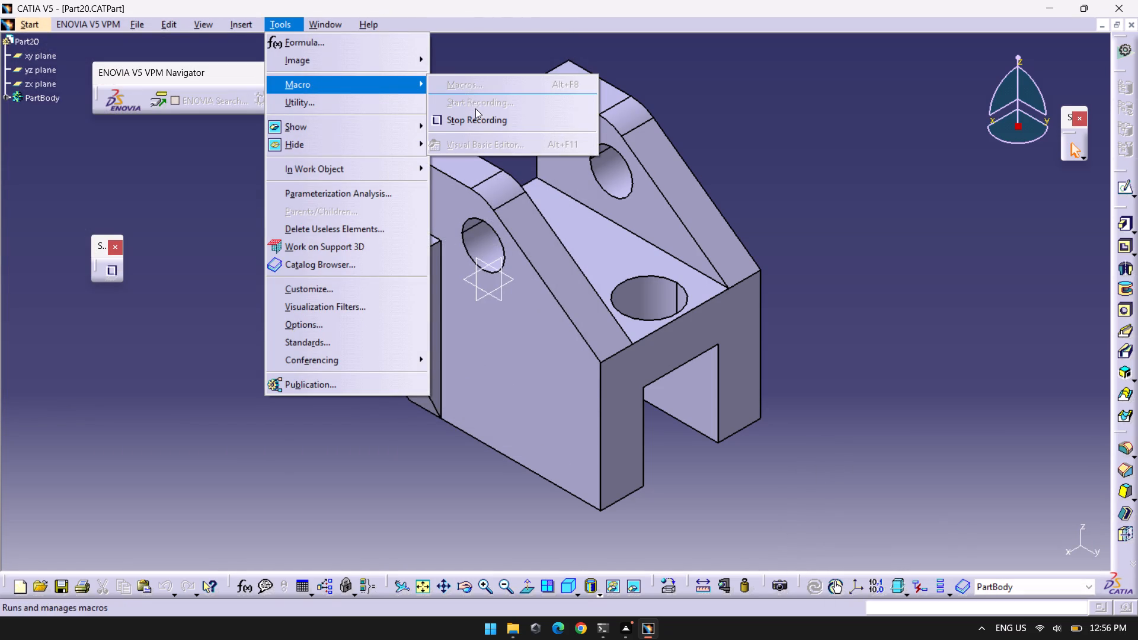
left_click(486, 118)
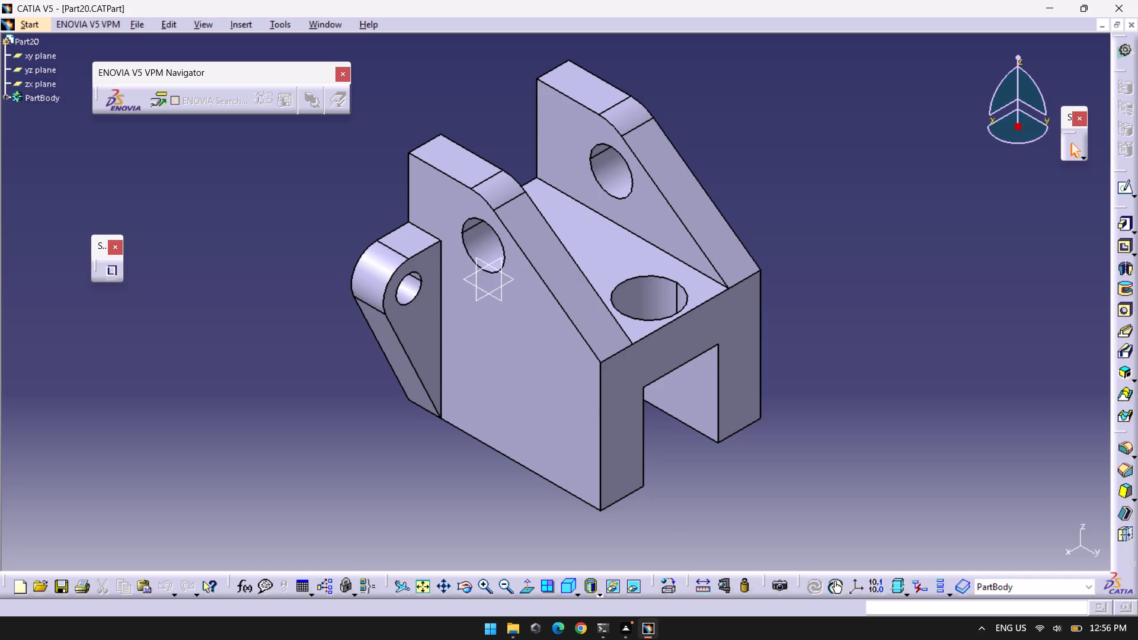